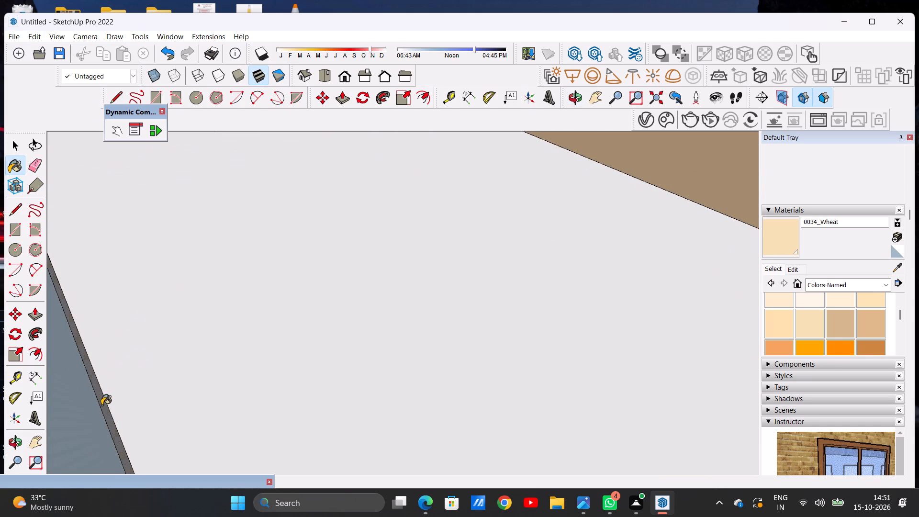
Paint the front face and top ledge of the third balcony slab from the top with 0034_Wheat.
{"action": "middle_click_drag", "start_coordinate": [136, 385], "coordinate": [314, 313]}
{"action": "scroll", "coordinate": [323, 323], "scroll_direction": "down", "scroll_amount": 17}
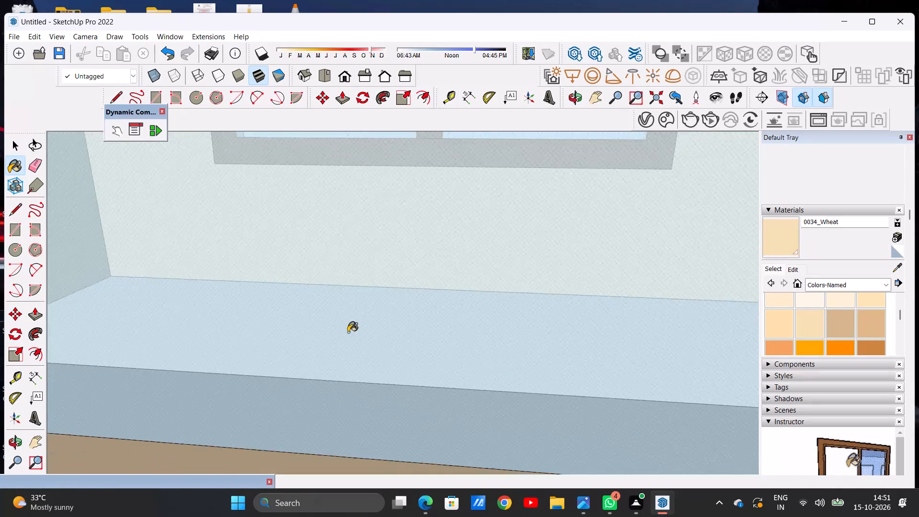
{"action": "scroll", "coordinate": [348, 332], "scroll_direction": "down", "scroll_amount": 20}
{"action": "scroll", "coordinate": [348, 332], "scroll_direction": "down", "scroll_amount": 20}
{"action": "scroll", "coordinate": [348, 332], "scroll_direction": "down", "scroll_amount": 7}
{"action": "scroll", "coordinate": [436, 371], "scroll_direction": "up", "scroll_amount": 7}
{"action": "scroll", "coordinate": [453, 304], "scroll_direction": "up", "scroll_amount": 17}
{"action": "scroll", "coordinate": [463, 284], "scroll_direction": "down", "scroll_amount": 6}
{"action": "middle_click_drag", "start_coordinate": [466, 323], "coordinate": [466, 319]}
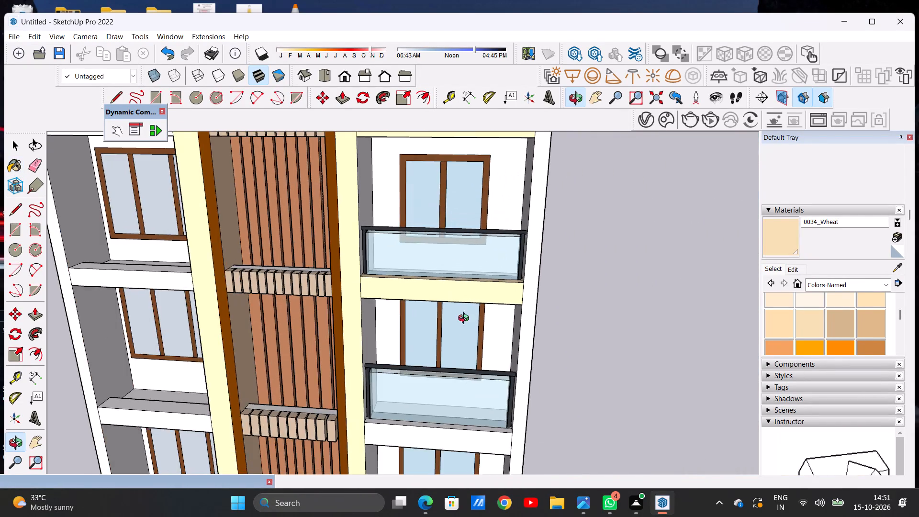
{"action": "middle_click_drag", "start_coordinate": [466, 319], "coordinate": [459, 266]}
{"action": "scroll", "coordinate": [468, 326], "scroll_direction": "down", "scroll_amount": 5}
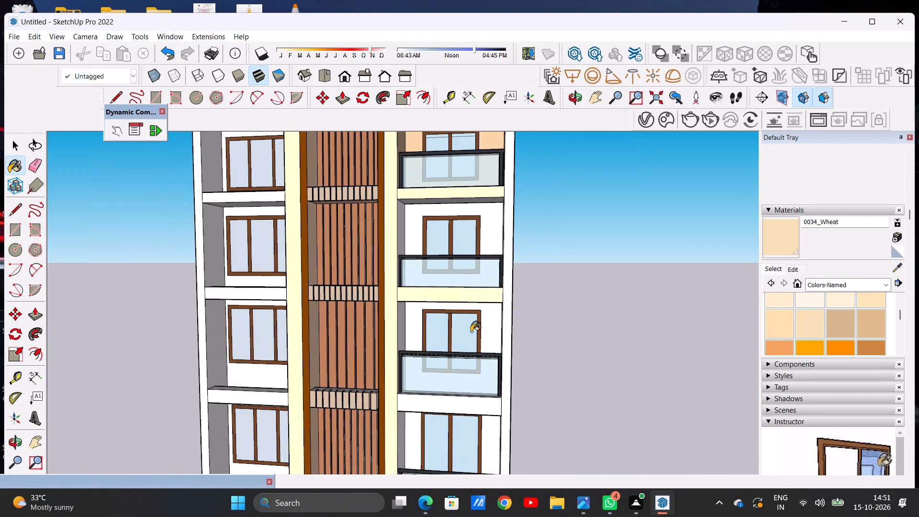
{"action": "scroll", "coordinate": [432, 419], "scroll_direction": "up", "scroll_amount": 7}
{"action": "scroll", "coordinate": [398, 395], "scroll_direction": "up", "scroll_amount": 8}
{"action": "left_click", "coordinate": [385, 380]}
{"action": "scroll", "coordinate": [433, 336], "scroll_direction": "down", "scroll_amount": 7}
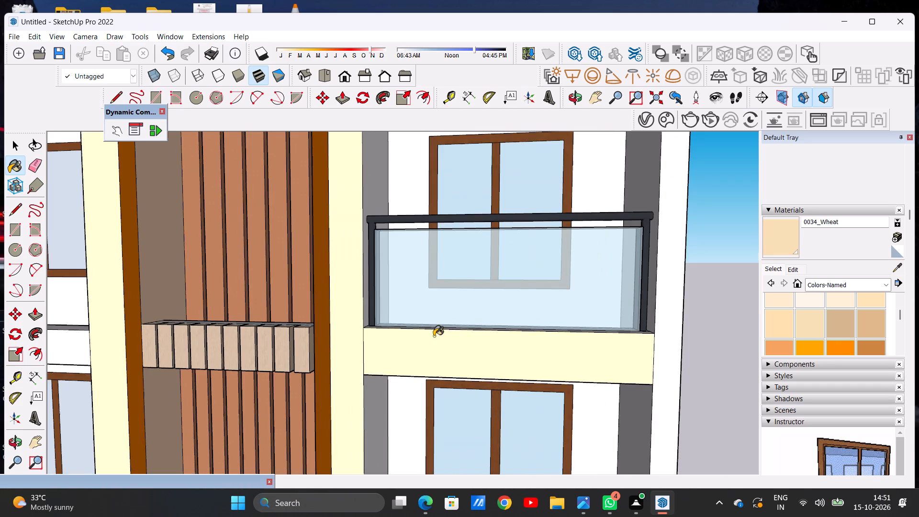
{"action": "middle_click_drag", "start_coordinate": [438, 328], "coordinate": [441, 408]}
{"action": "scroll", "coordinate": [448, 351], "scroll_direction": "up", "scroll_amount": 12}
{"action": "left_click", "coordinate": [443, 357]}
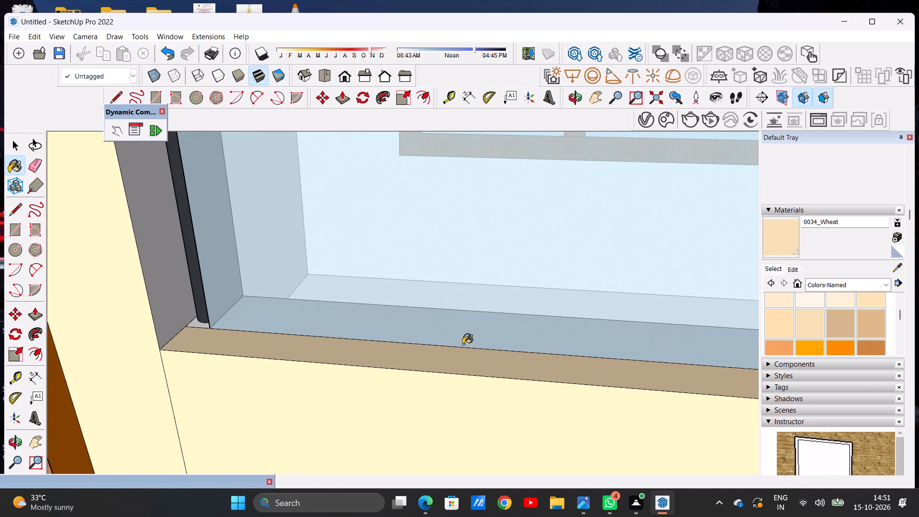
Paint the front face of the fourth glass-railed balcony slab from the top with 0034_Wheat.
{"action": "scroll", "coordinate": [550, 330], "scroll_direction": "down", "scroll_amount": 14}
{"action": "scroll", "coordinate": [538, 288], "scroll_direction": "up", "scroll_amount": 2}
{"action": "scroll", "coordinate": [538, 288], "scroll_direction": "down", "scroll_amount": 10}
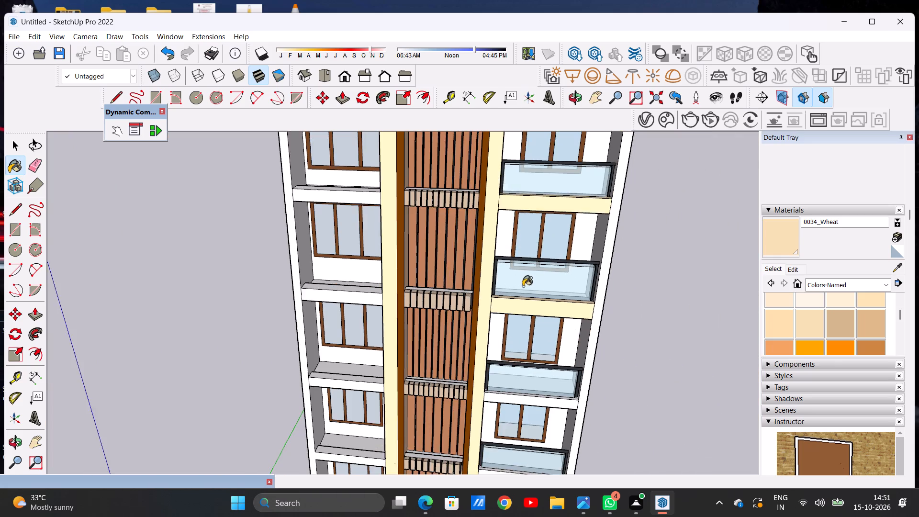
{"action": "scroll", "coordinate": [523, 286], "scroll_direction": "down", "scroll_amount": 4}
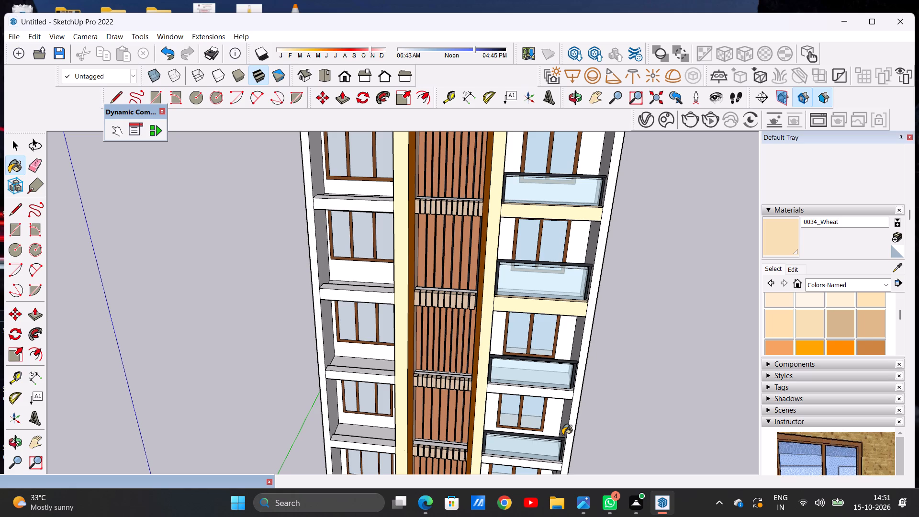
{"action": "scroll", "coordinate": [563, 394], "scroll_direction": "up", "scroll_amount": 15}
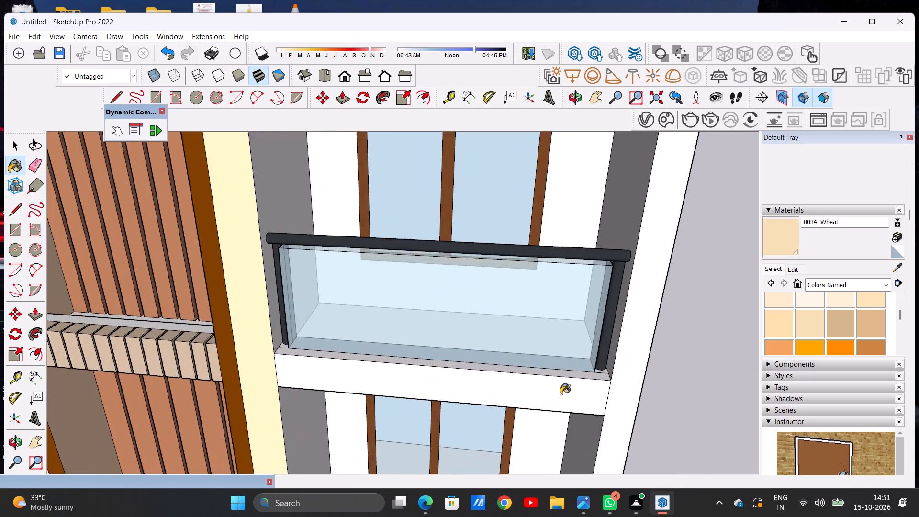
{"action": "scroll", "coordinate": [560, 394], "scroll_direction": "up", "scroll_amount": 7}
{"action": "left_click", "coordinate": [560, 394]}
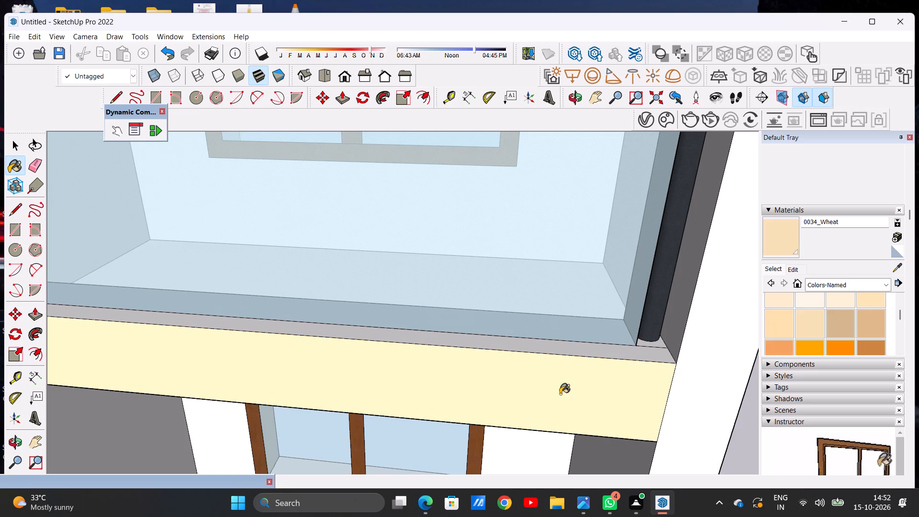
Paint the fourth balcony's top ledge and the small floor patches around both railing posts with 0034_Wheat.
{"action": "scroll", "coordinate": [560, 394], "scroll_direction": "down", "scroll_amount": 7}
{"action": "scroll", "coordinate": [633, 358], "scroll_direction": "up", "scroll_amount": 18}
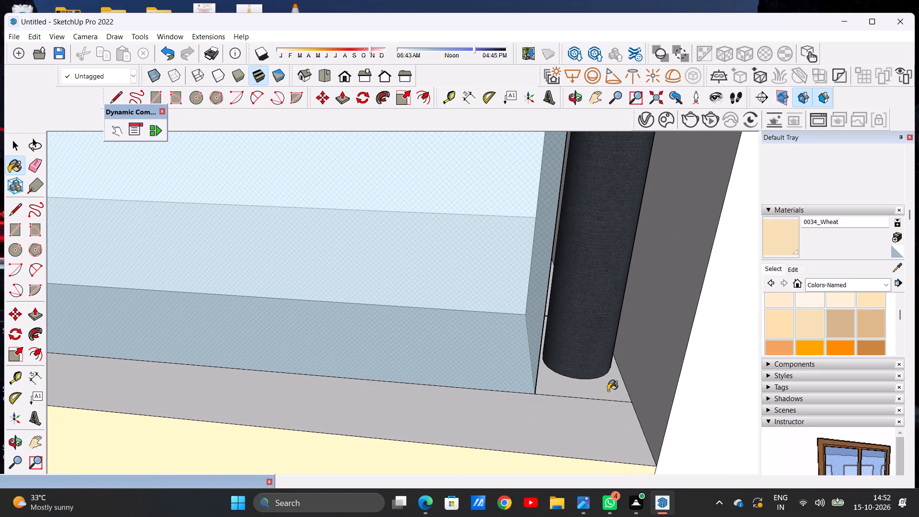
{"action": "left_click", "coordinate": [608, 391]}
{"action": "left_click", "coordinate": [604, 448]}
{"action": "scroll", "coordinate": [619, 438], "scroll_direction": "down", "scroll_amount": 4}
{"action": "scroll", "coordinate": [684, 415], "scroll_direction": "down", "scroll_amount": 7}
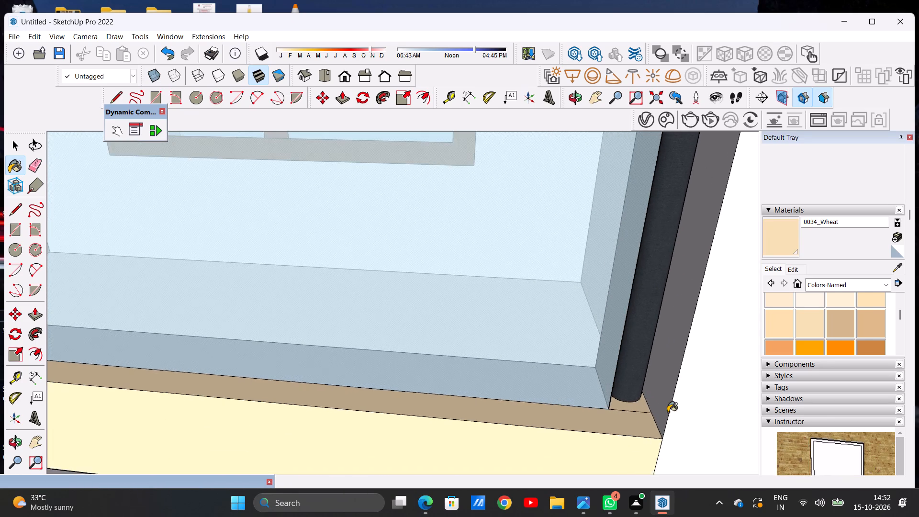
{"action": "scroll", "coordinate": [668, 412], "scroll_direction": "down", "scroll_amount": 9}
{"action": "scroll", "coordinate": [667, 412], "scroll_direction": "up", "scroll_amount": 1}
{"action": "scroll", "coordinate": [667, 412], "scroll_direction": "down", "scroll_amount": 5}
{"action": "scroll", "coordinate": [318, 379], "scroll_direction": "up", "scroll_amount": 11}
{"action": "scroll", "coordinate": [293, 379], "scroll_direction": "down", "scroll_amount": 1}
{"action": "scroll", "coordinate": [293, 379], "scroll_direction": "up", "scroll_amount": 10}
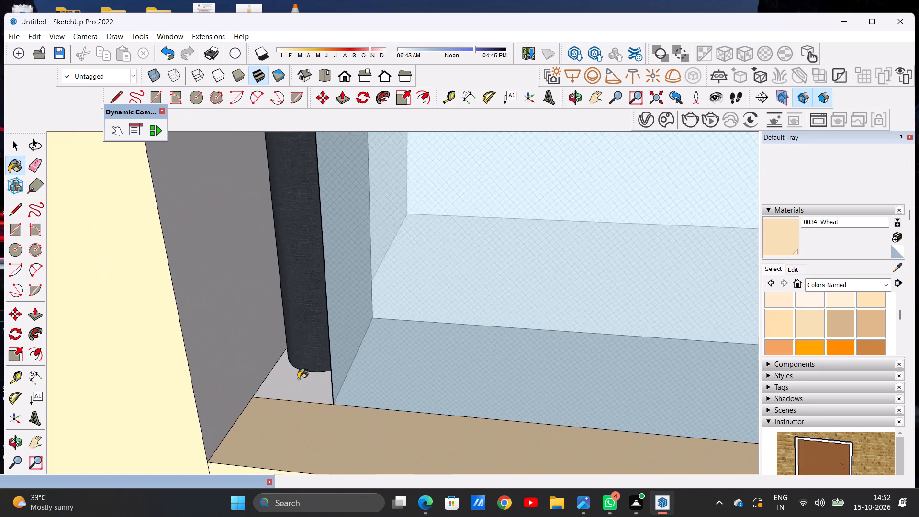
{"action": "scroll", "coordinate": [298, 379], "scroll_direction": "up", "scroll_amount": 1}
{"action": "left_click", "coordinate": [298, 379]}
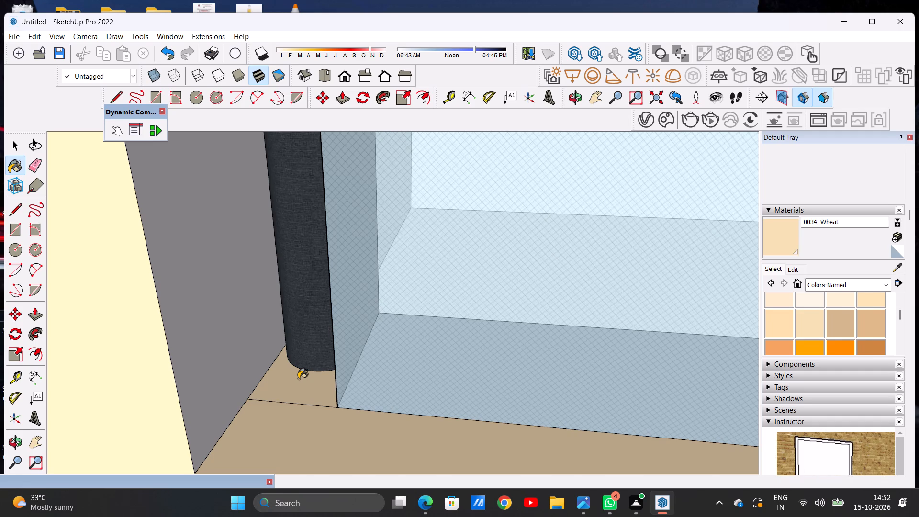
Paint the narrow inner face at the edge of the fourth balcony's floor, behind the glass railing, with 0034_Wheat.
{"action": "scroll", "coordinate": [311, 381], "scroll_direction": "down", "scroll_amount": 20}
{"action": "scroll", "coordinate": [311, 381], "scroll_direction": "down", "scroll_amount": 18}
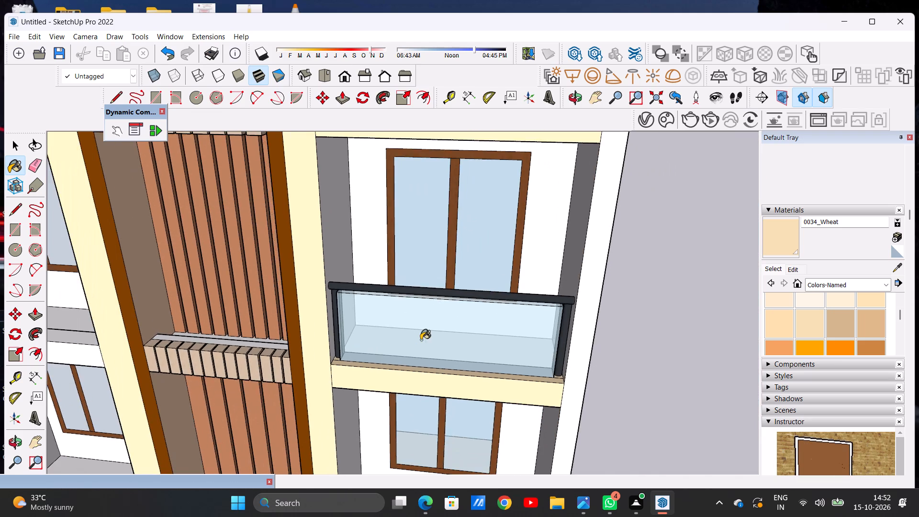
{"action": "scroll", "coordinate": [465, 284], "scroll_direction": "up", "scroll_amount": 7}
{"action": "middle_click_drag", "start_coordinate": [496, 287], "coordinate": [349, 337]}
{"action": "scroll", "coordinate": [347, 321], "scroll_direction": "up", "scroll_amount": 8}
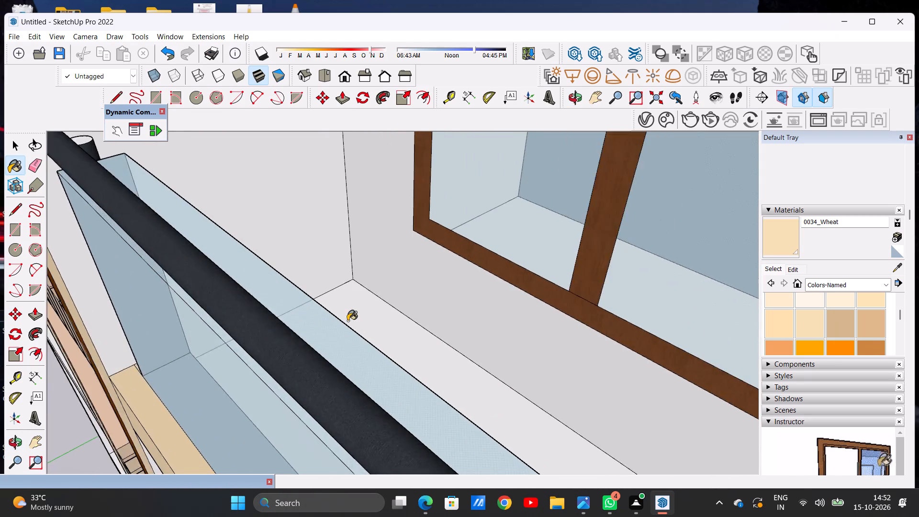
{"action": "scroll", "coordinate": [348, 319], "scroll_direction": "up", "scroll_amount": 7}
{"action": "scroll", "coordinate": [359, 309], "scroll_direction": "down", "scroll_amount": 5}
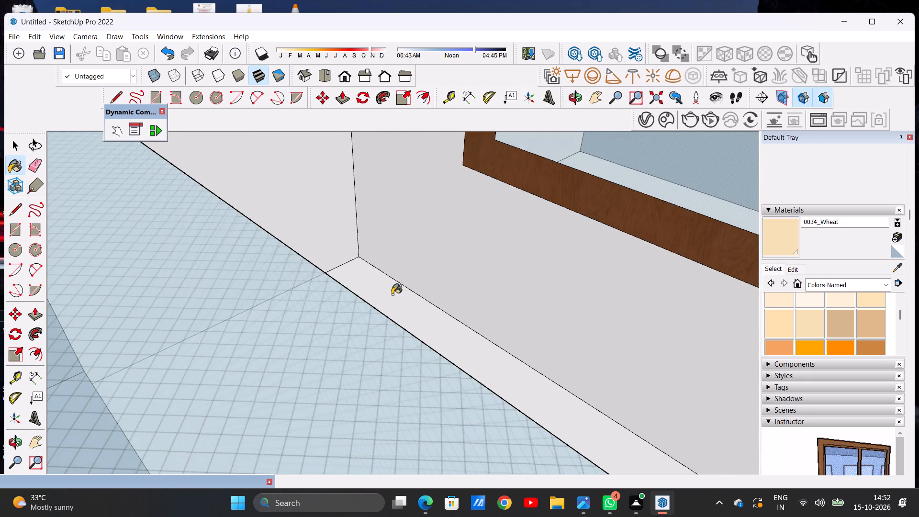
{"action": "middle_click_drag", "start_coordinate": [392, 294], "coordinate": [326, 307]}
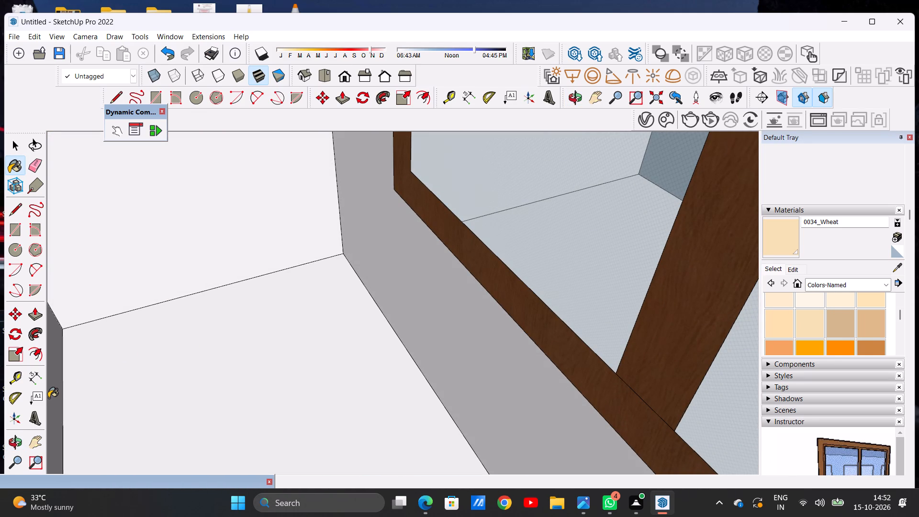
{"action": "left_click", "coordinate": [51, 395]}
Paint the front face of the fifth glass-railed balcony slab from the top with 0034_Wheat.
{"action": "scroll", "coordinate": [183, 367], "scroll_direction": "down", "scroll_amount": 8}
{"action": "scroll", "coordinate": [290, 353], "scroll_direction": "down", "scroll_amount": 4}
{"action": "middle_click_drag", "start_coordinate": [167, 391], "coordinate": [203, 358]}
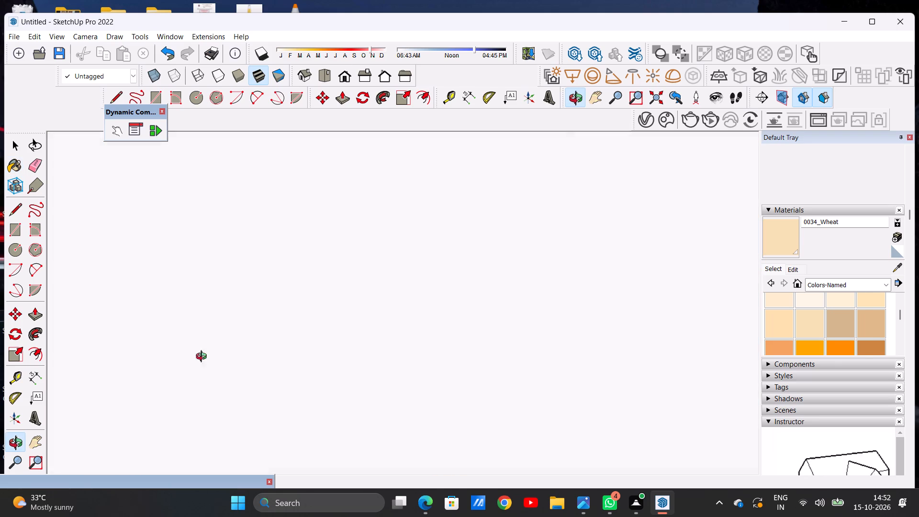
{"action": "middle_click_drag", "start_coordinate": [203, 358], "coordinate": [417, 284]}
{"action": "scroll", "coordinate": [470, 326], "scroll_direction": "down", "scroll_amount": 20}
{"action": "scroll", "coordinate": [470, 326], "scroll_direction": "down", "scroll_amount": 14}
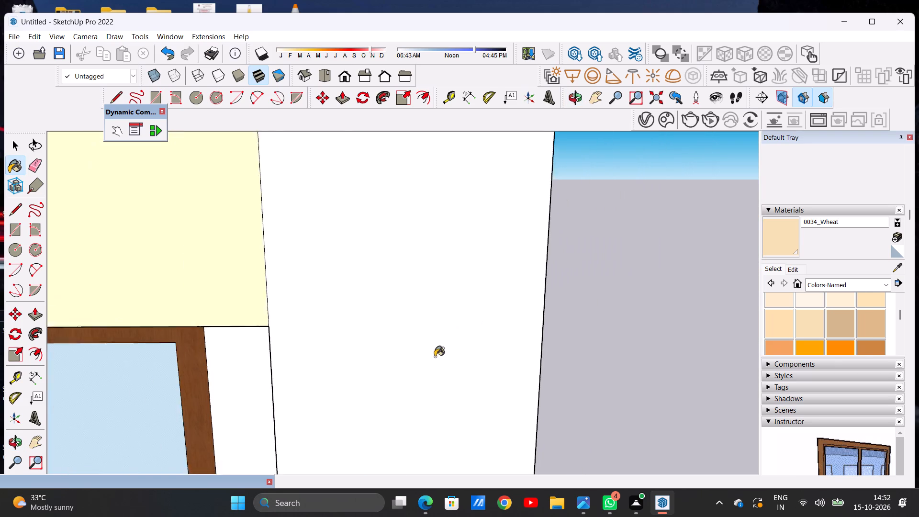
{"action": "scroll", "coordinate": [435, 357], "scroll_direction": "down", "scroll_amount": 20}
{"action": "scroll", "coordinate": [435, 357], "scroll_direction": "down", "scroll_amount": 20}
{"action": "scroll", "coordinate": [435, 357], "scroll_direction": "down", "scroll_amount": 7}
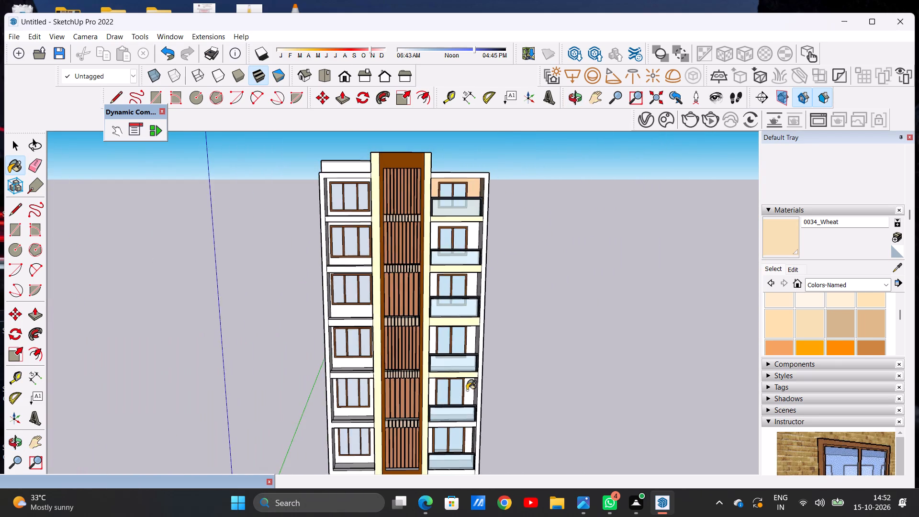
{"action": "scroll", "coordinate": [464, 404], "scroll_direction": "down", "scroll_amount": 1}
{"action": "scroll", "coordinate": [463, 405], "scroll_direction": "up", "scroll_amount": 7}
{"action": "scroll", "coordinate": [435, 314], "scroll_direction": "down", "scroll_amount": 7}
{"action": "scroll", "coordinate": [439, 388], "scroll_direction": "up", "scroll_amount": 12}
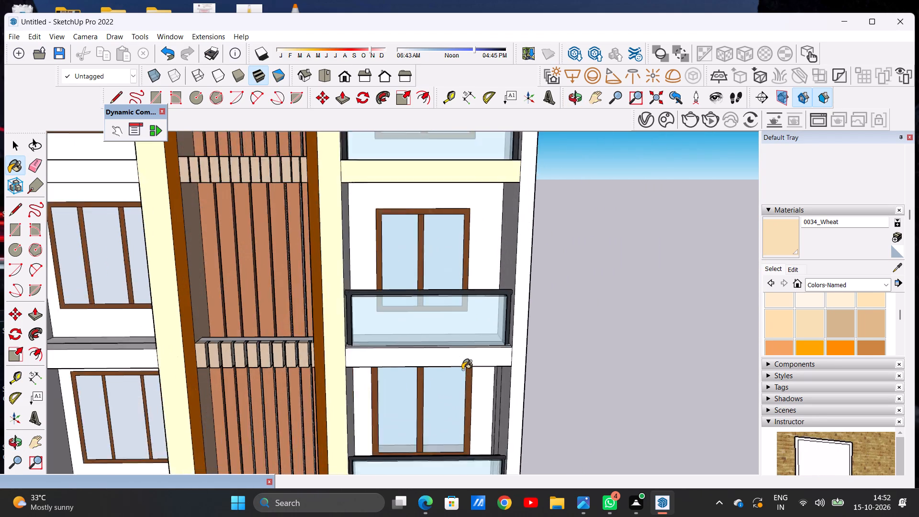
{"action": "scroll", "coordinate": [482, 361], "scroll_direction": "up", "scroll_amount": 1}
{"action": "middle_click_drag", "start_coordinate": [482, 361], "coordinate": [424, 418]}
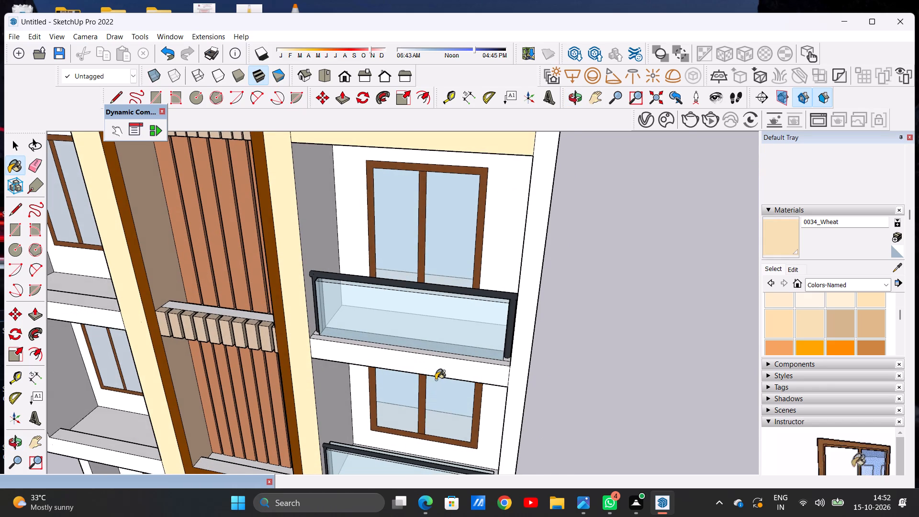
{"action": "scroll", "coordinate": [436, 380], "scroll_direction": "up", "scroll_amount": 8}
{"action": "left_click", "coordinate": [477, 347]}
{"action": "left_click", "coordinate": [480, 299]}
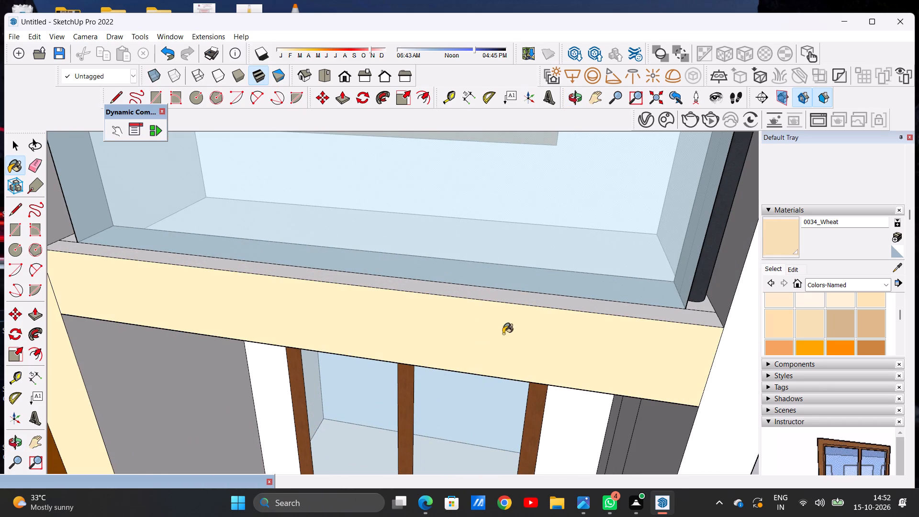
Paint the fifth balcony's top ledge and the small floor patches around both railing posts with 0034_Wheat.
{"action": "scroll", "coordinate": [508, 354], "scroll_direction": "down", "scroll_amount": 5}
{"action": "scroll", "coordinate": [587, 335], "scroll_direction": "up", "scroll_amount": 11}
{"action": "left_click", "coordinate": [641, 328]}
{"action": "left_click", "coordinate": [658, 306]}
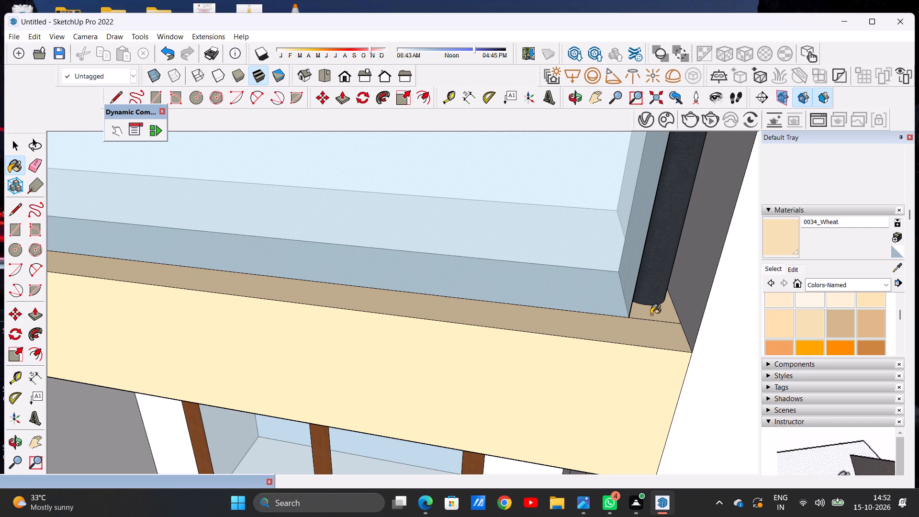
{"action": "scroll", "coordinate": [651, 315], "scroll_direction": "down", "scroll_amount": 20}
{"action": "scroll", "coordinate": [651, 315], "scroll_direction": "down", "scroll_amount": 2}
{"action": "scroll", "coordinate": [486, 303], "scroll_direction": "up", "scroll_amount": 17}
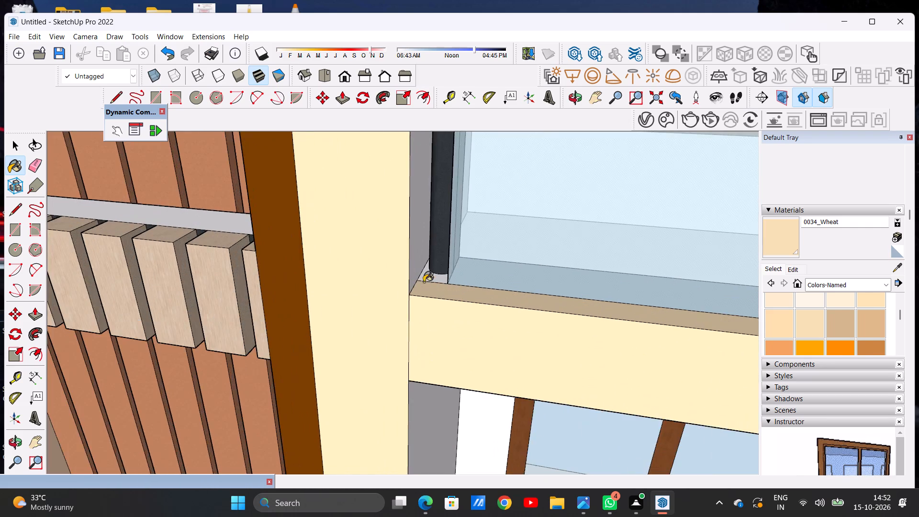
{"action": "scroll", "coordinate": [424, 282], "scroll_direction": "up", "scroll_amount": 7}
{"action": "scroll", "coordinate": [441, 269], "scroll_direction": "down", "scroll_amount": 1}
{"action": "scroll", "coordinate": [441, 269], "scroll_direction": "up", "scroll_amount": 4}
{"action": "left_click", "coordinate": [441, 274]}
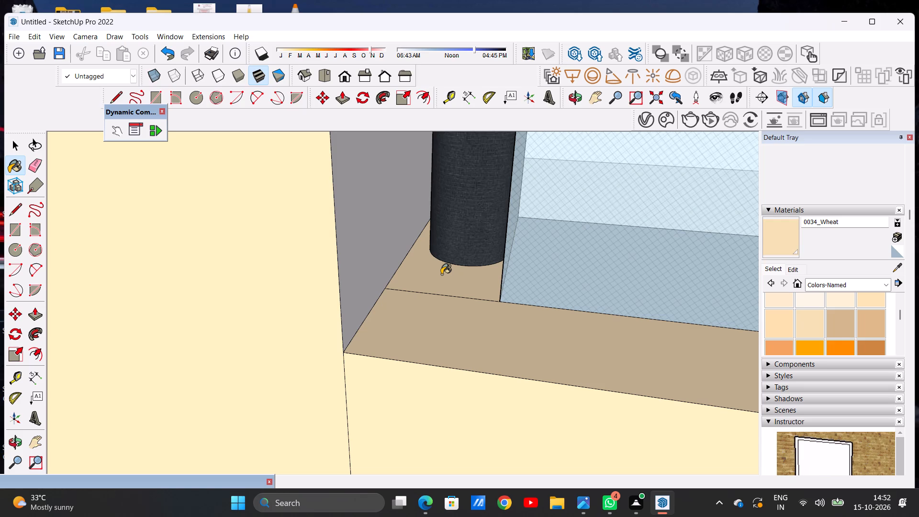
Paint the front face of the lowest glass-railed balcony slab, just above the shutter, with 0034_Wheat.
{"action": "scroll", "coordinate": [441, 274], "scroll_direction": "down", "scroll_amount": 20}
{"action": "scroll", "coordinate": [441, 274], "scroll_direction": "down", "scroll_amount": 6}
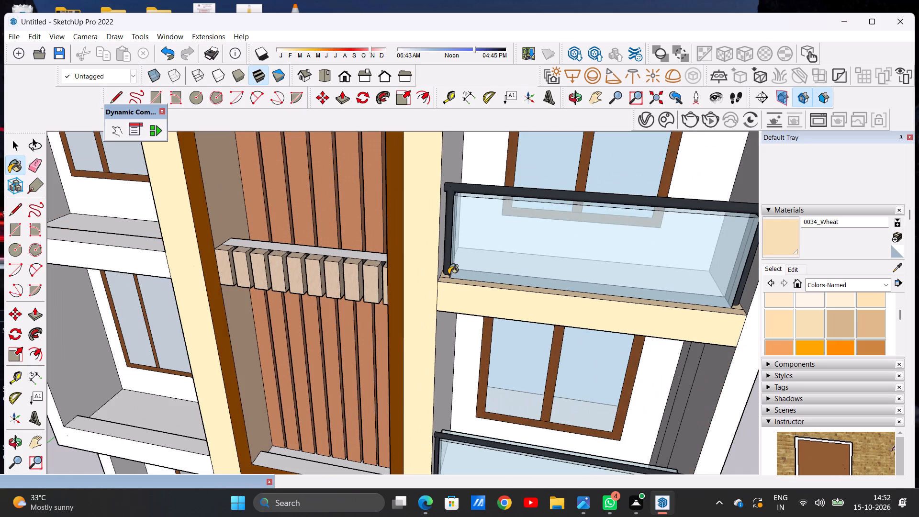
{"action": "scroll", "coordinate": [474, 292], "scroll_direction": "down", "scroll_amount": 12}
{"action": "scroll", "coordinate": [509, 405], "scroll_direction": "up", "scroll_amount": 8}
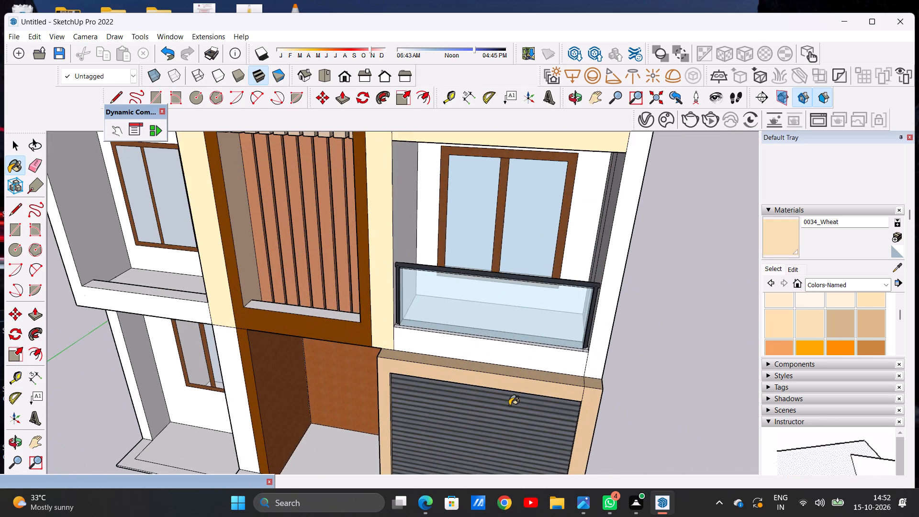
{"action": "scroll", "coordinate": [546, 377], "scroll_direction": "up", "scroll_amount": 7}
{"action": "scroll", "coordinate": [590, 360], "scroll_direction": "up", "scroll_amount": 6}
{"action": "left_click", "coordinate": [590, 357]}
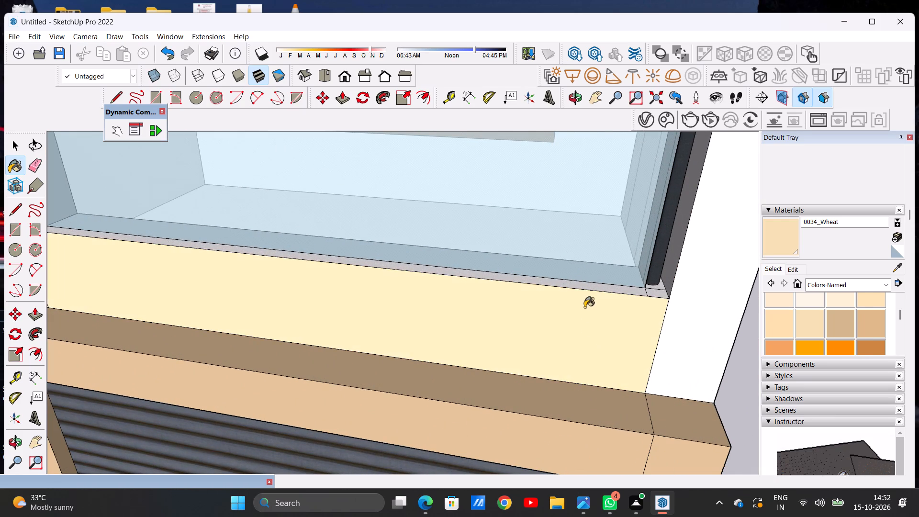
Paint the lowest balcony's top ledge, its corner piece and the floor patches around both railing posts with 0034_Wheat.
{"action": "middle_click_drag", "start_coordinate": [584, 304], "coordinate": [586, 401]}
{"action": "scroll", "coordinate": [638, 366], "scroll_direction": "up", "scroll_amount": 8}
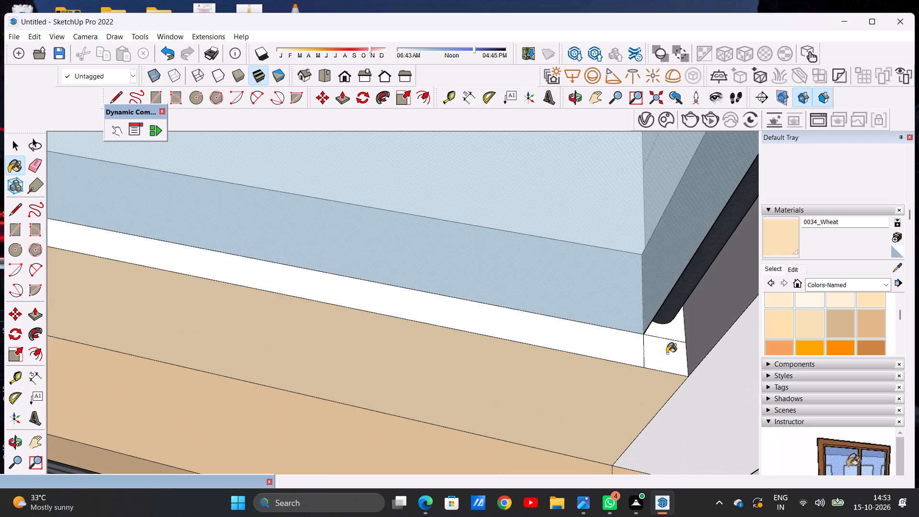
{"action": "left_click", "coordinate": [667, 353]}
{"action": "left_click", "coordinate": [676, 322]}
{"action": "left_click", "coordinate": [608, 340]}
{"action": "scroll", "coordinate": [627, 361], "scroll_direction": "down", "scroll_amount": 3}
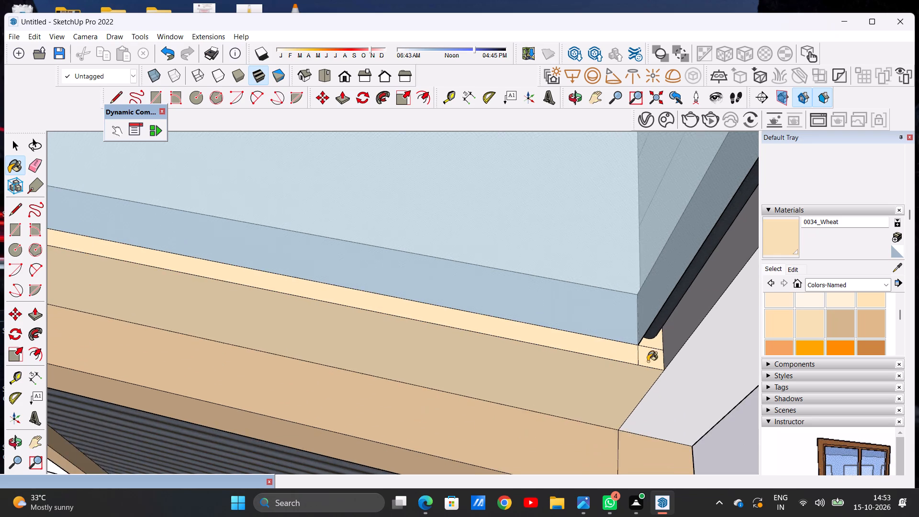
{"action": "scroll", "coordinate": [648, 361], "scroll_direction": "down", "scroll_amount": 12}
{"action": "scroll", "coordinate": [245, 264], "scroll_direction": "up", "scroll_amount": 12}
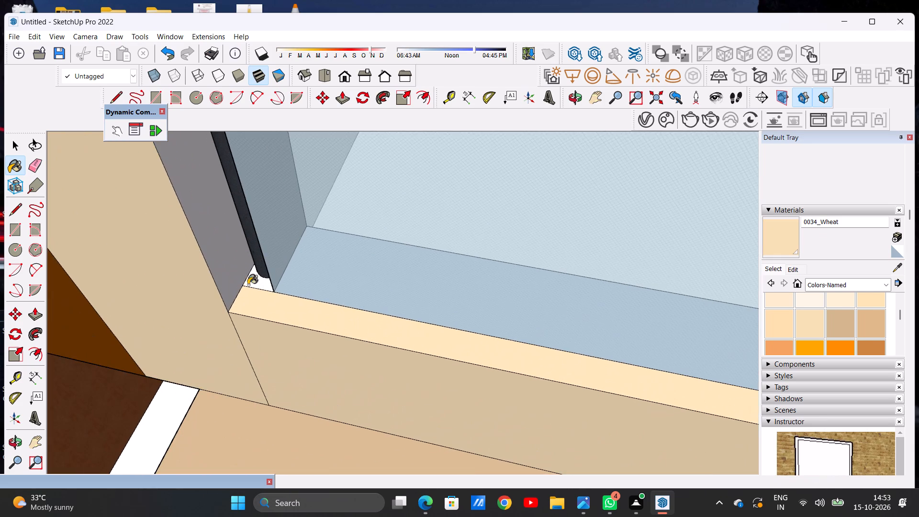
{"action": "middle_click_drag", "start_coordinate": [257, 312], "coordinate": [336, 303]}
{"action": "scroll", "coordinate": [268, 303], "scroll_direction": "up", "scroll_amount": 7}
{"action": "left_click", "coordinate": [269, 327]}
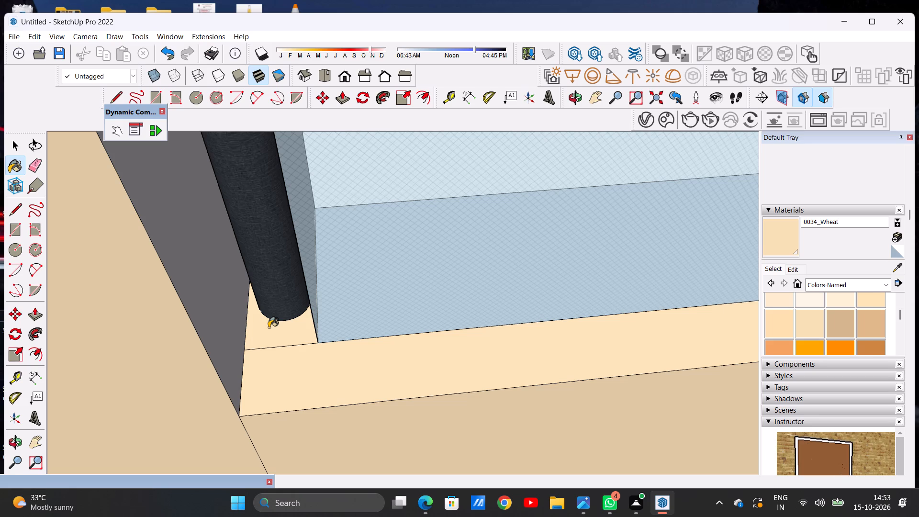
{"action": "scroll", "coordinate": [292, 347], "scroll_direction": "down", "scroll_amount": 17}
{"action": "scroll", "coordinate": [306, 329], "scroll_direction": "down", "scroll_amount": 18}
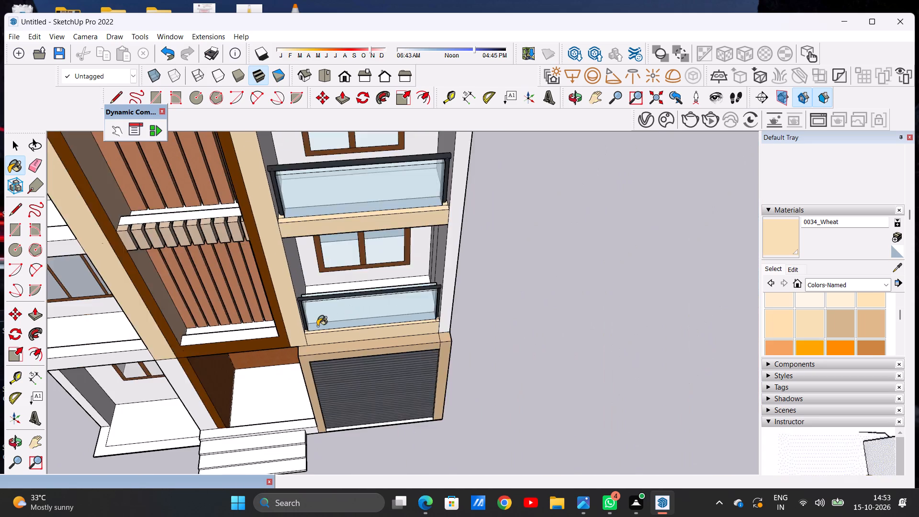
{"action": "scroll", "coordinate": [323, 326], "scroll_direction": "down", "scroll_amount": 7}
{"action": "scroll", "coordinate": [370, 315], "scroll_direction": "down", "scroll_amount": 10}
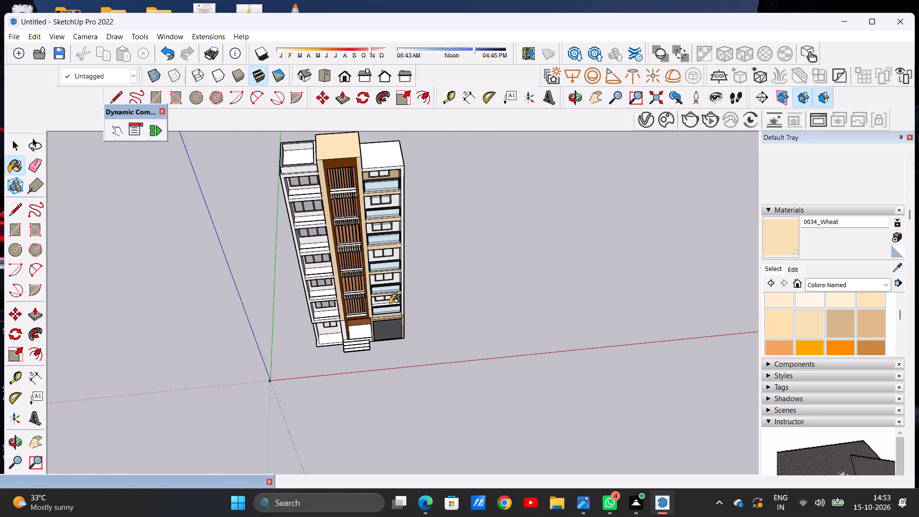
Examine the facade's central slatted column, glass-railed balconies and unrailed window bay from the front and both sides for unpainted surfaces.
{"action": "middle_click_drag", "start_coordinate": [388, 303], "coordinate": [367, 174]}
{"action": "scroll", "coordinate": [385, 232], "scroll_direction": "up", "scroll_amount": 6}
{"action": "scroll", "coordinate": [376, 245], "scroll_direction": "down", "scroll_amount": 3}
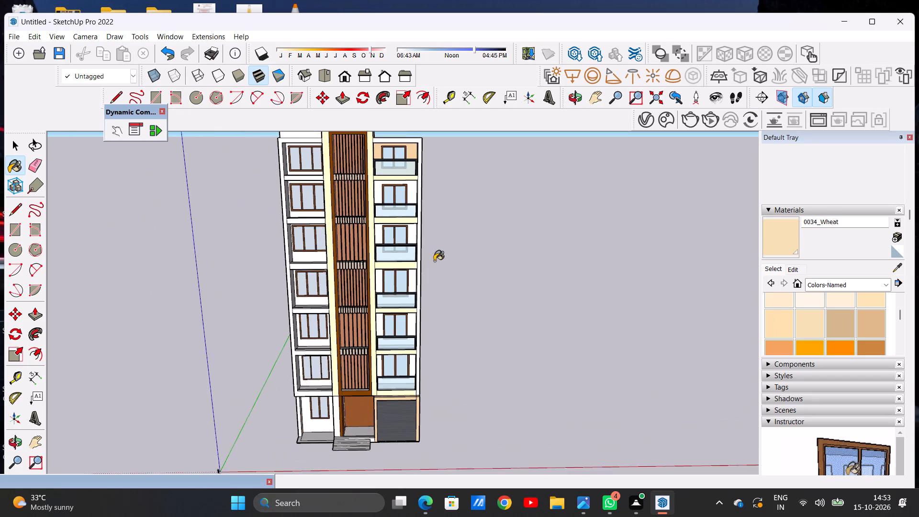
{"action": "scroll", "coordinate": [434, 261], "scroll_direction": "down", "scroll_amount": 2}
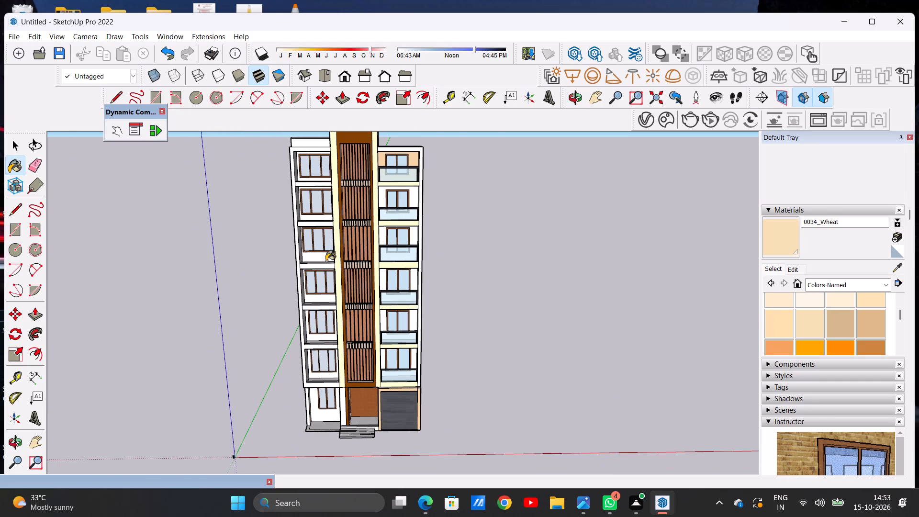
{"action": "scroll", "coordinate": [320, 260], "scroll_direction": "up", "scroll_amount": 5}
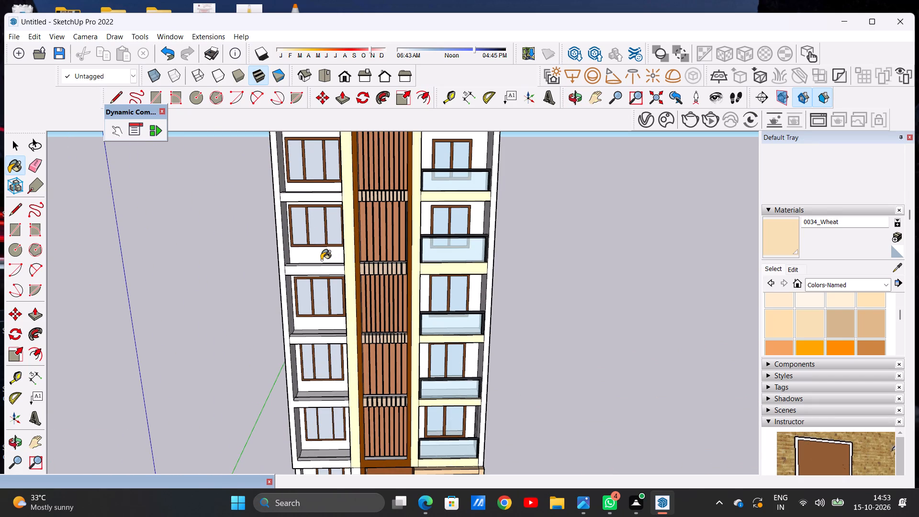
{"action": "scroll", "coordinate": [321, 260], "scroll_direction": "up", "scroll_amount": 5}
{"action": "scroll", "coordinate": [405, 278], "scroll_direction": "up", "scroll_amount": 14}
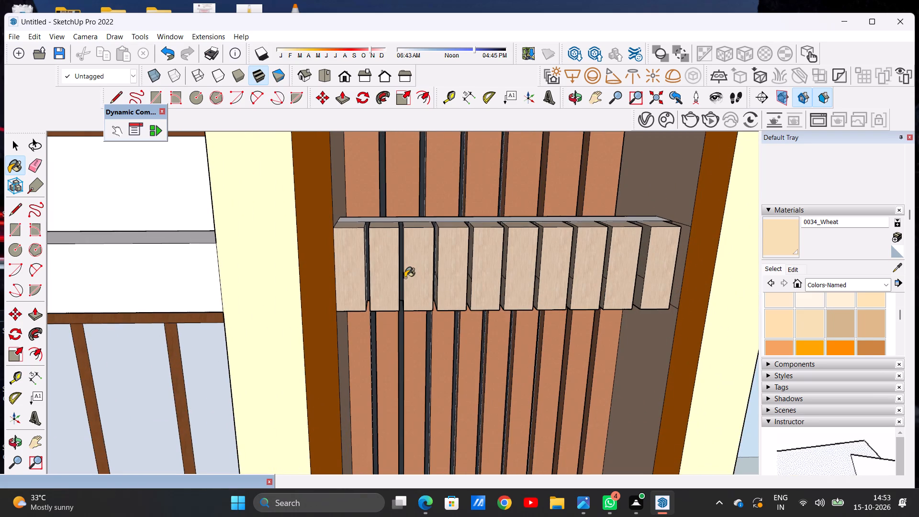
{"action": "scroll", "coordinate": [258, 284], "scroll_direction": "down", "scroll_amount": 8}
{"action": "scroll", "coordinate": [305, 272], "scroll_direction": "down", "scroll_amount": 12}
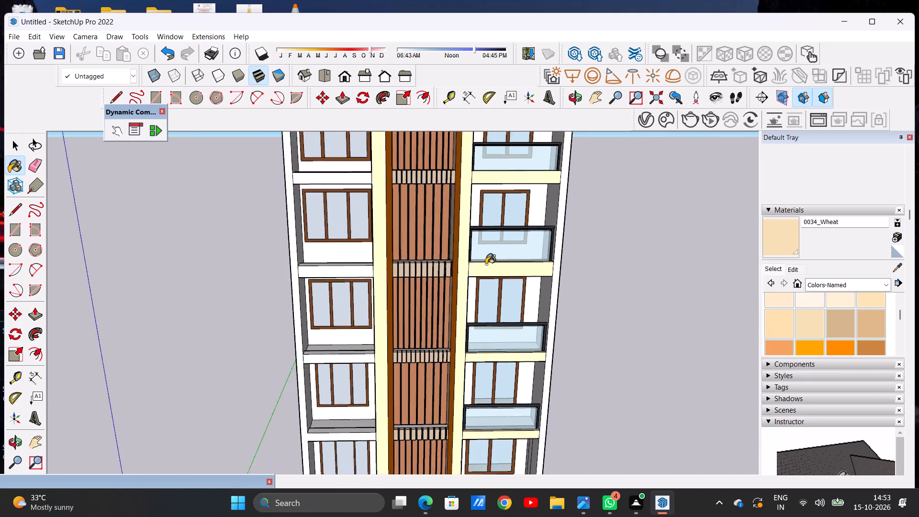
{"action": "scroll", "coordinate": [486, 264], "scroll_direction": "down", "scroll_amount": 2}
{"action": "middle_click_drag", "start_coordinate": [481, 320], "coordinate": [228, 227]}
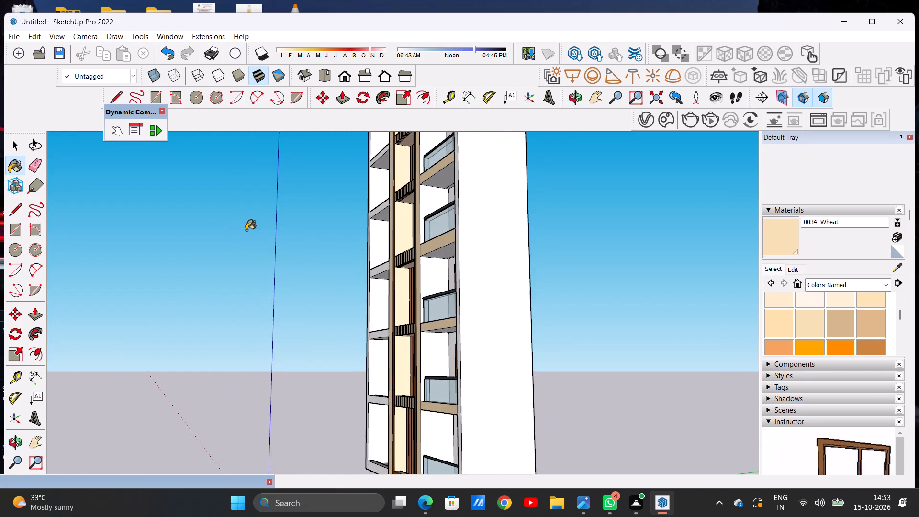
{"action": "scroll", "coordinate": [446, 260], "scroll_direction": "up", "scroll_amount": 1}
{"action": "scroll", "coordinate": [448, 259], "scroll_direction": "down", "scroll_amount": 1}
{"action": "scroll", "coordinate": [457, 256], "scroll_direction": "up", "scroll_amount": 19}
{"action": "middle_click_drag", "start_coordinate": [418, 228], "coordinate": [341, 256]}
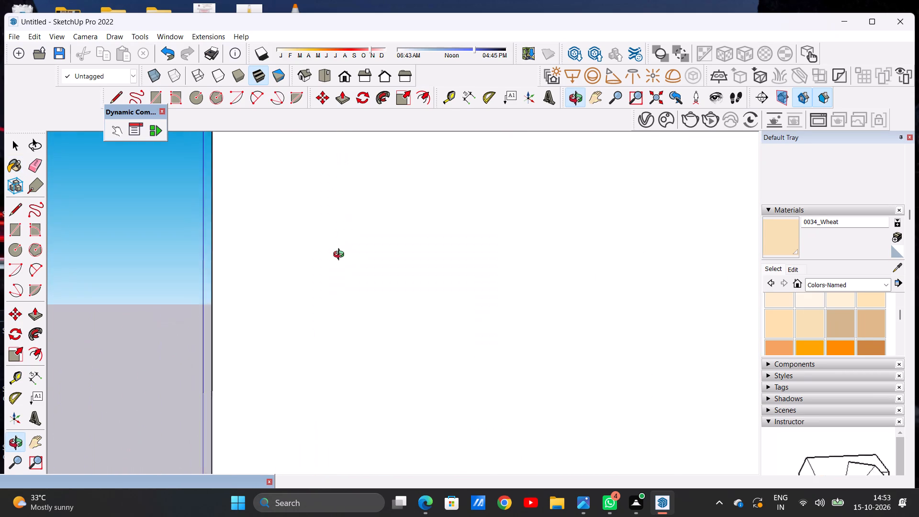
{"action": "middle_click_drag", "start_coordinate": [341, 256], "coordinate": [734, 265]}
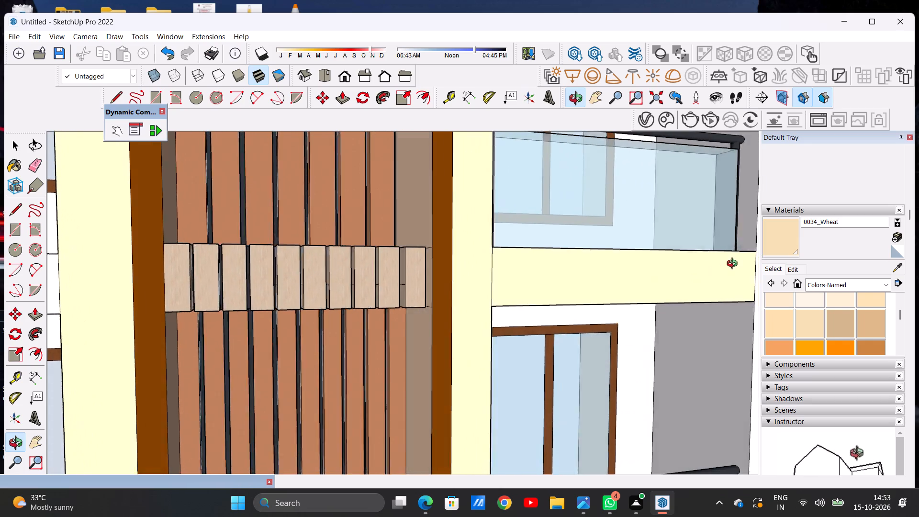
{"action": "middle_click_drag", "start_coordinate": [734, 265], "coordinate": [444, 284]}
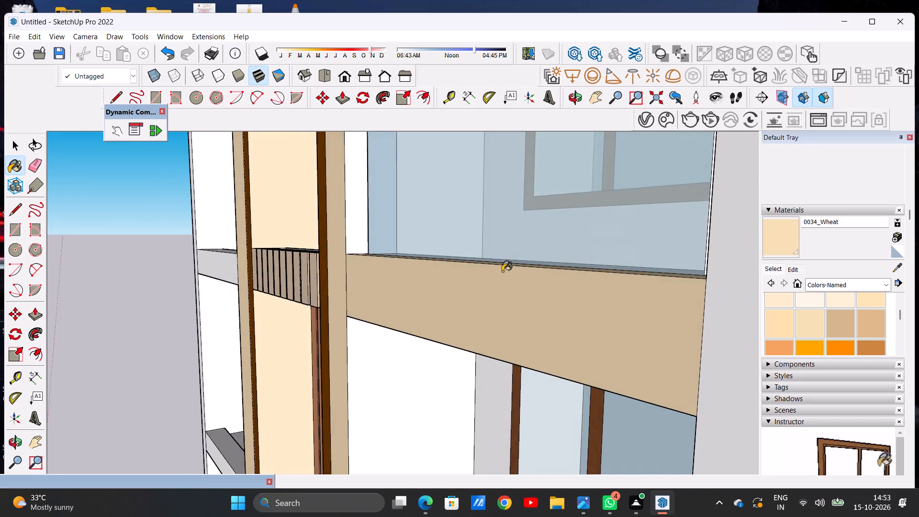
{"action": "scroll", "coordinate": [504, 271], "scroll_direction": "down", "scroll_amount": 20}
{"action": "scroll", "coordinate": [504, 271], "scroll_direction": "down", "scroll_amount": 10}
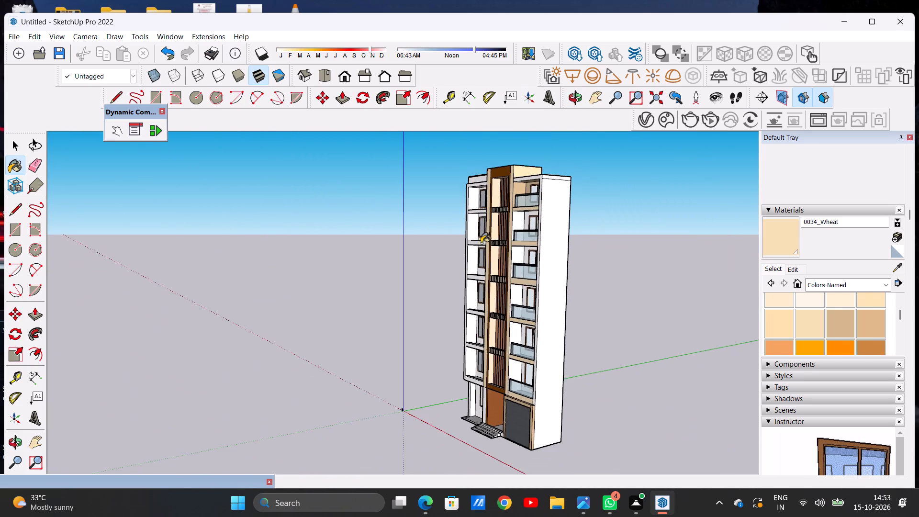
{"action": "scroll", "coordinate": [473, 229], "scroll_direction": "up", "scroll_amount": 7}
{"action": "middle_click_drag", "start_coordinate": [467, 225], "coordinate": [666, 250]}
{"action": "scroll", "coordinate": [509, 342], "scroll_direction": "down", "scroll_amount": 4}
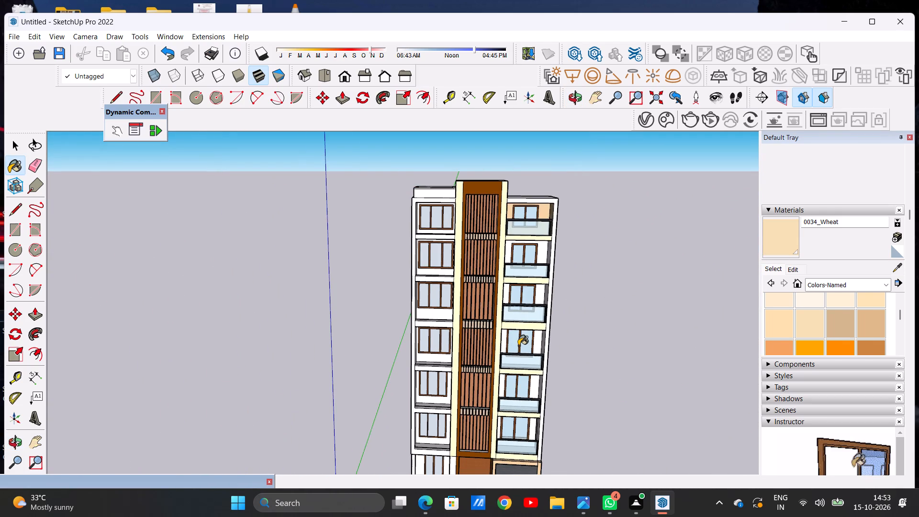
{"action": "scroll", "coordinate": [457, 254], "scroll_direction": "up", "scroll_amount": 4}
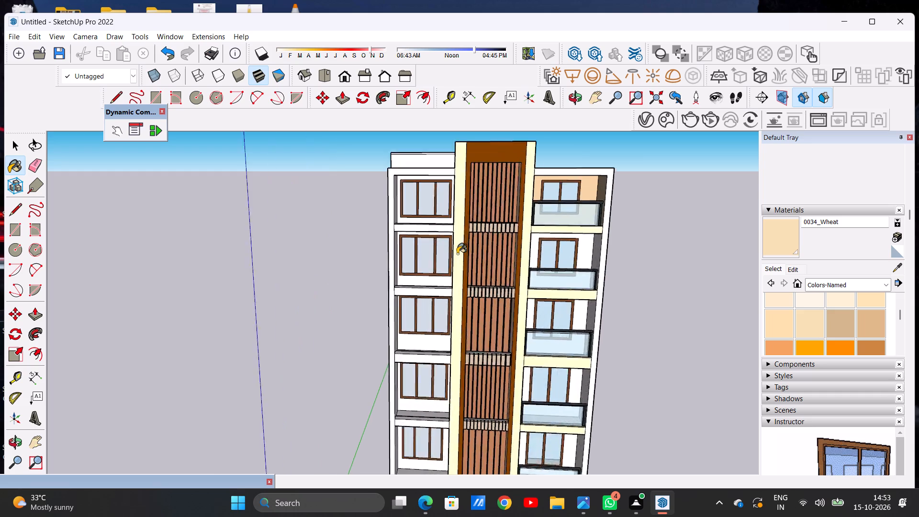
{"action": "scroll", "coordinate": [457, 254], "scroll_direction": "up", "scroll_amount": 16}
{"action": "middle_click_drag", "start_coordinate": [428, 230], "coordinate": [608, 258]}
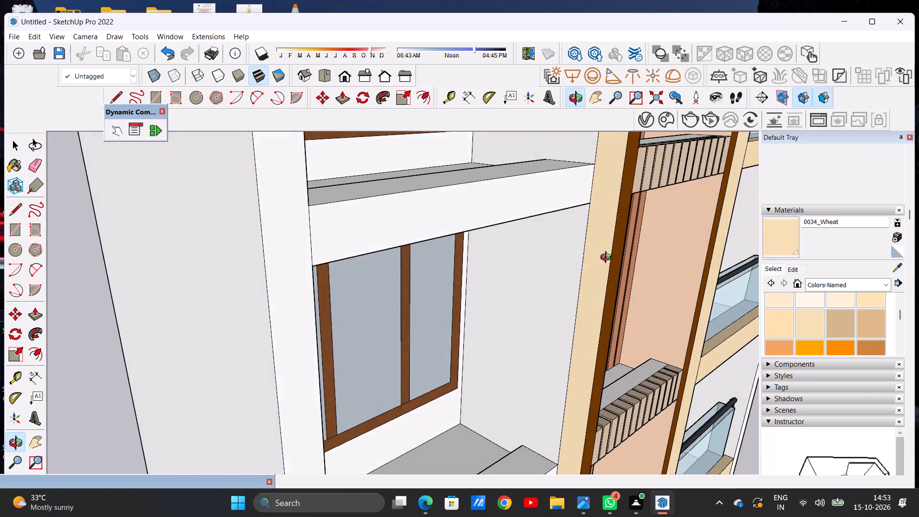
{"action": "middle_click_drag", "start_coordinate": [608, 258], "coordinate": [582, 265]}
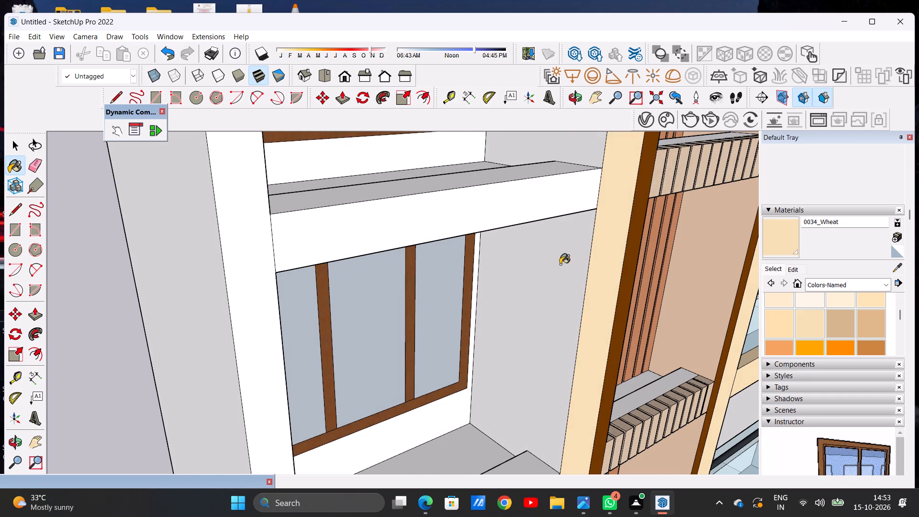
{"action": "scroll", "coordinate": [530, 270], "scroll_direction": "down", "scroll_amount": 6}
{"action": "middle_click_drag", "start_coordinate": [581, 279], "coordinate": [470, 255]}
{"action": "scroll", "coordinate": [470, 255], "scroll_direction": "down", "scroll_amount": 15}
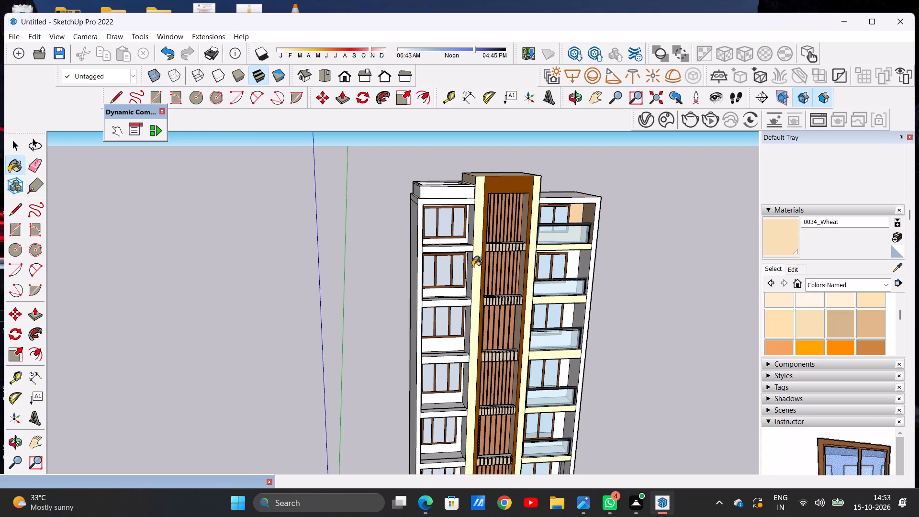
Paint the front face of the outer frame around the glass-railed balconies with 0034_Wheat.
{"action": "scroll", "coordinate": [501, 240], "scroll_direction": "up", "scroll_amount": 3}
{"action": "scroll", "coordinate": [501, 240], "scroll_direction": "down", "scroll_amount": 1}
{"action": "scroll", "coordinate": [502, 240], "scroll_direction": "up", "scroll_amount": 2}
{"action": "scroll", "coordinate": [572, 179], "scroll_direction": "up", "scroll_amount": 6}
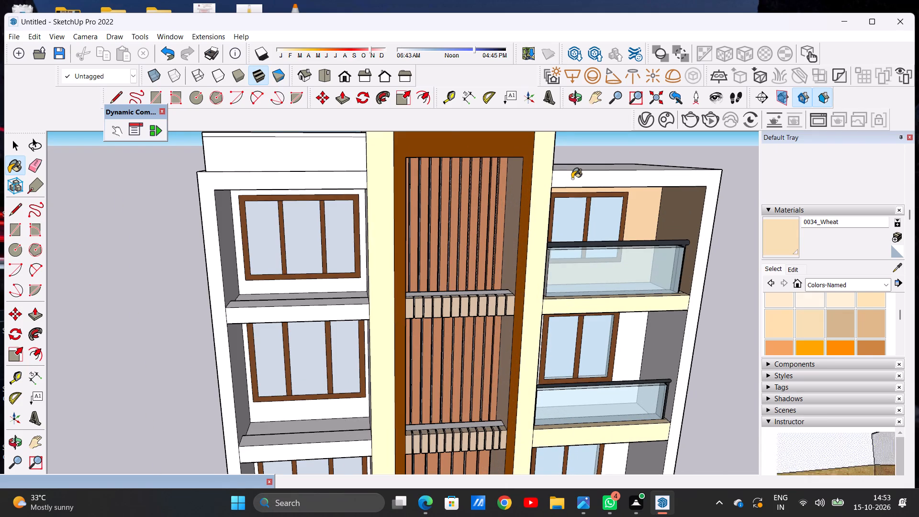
{"action": "scroll", "coordinate": [572, 179], "scroll_direction": "down", "scroll_amount": 13}
{"action": "scroll", "coordinate": [572, 179], "scroll_direction": "up", "scroll_amount": 11}
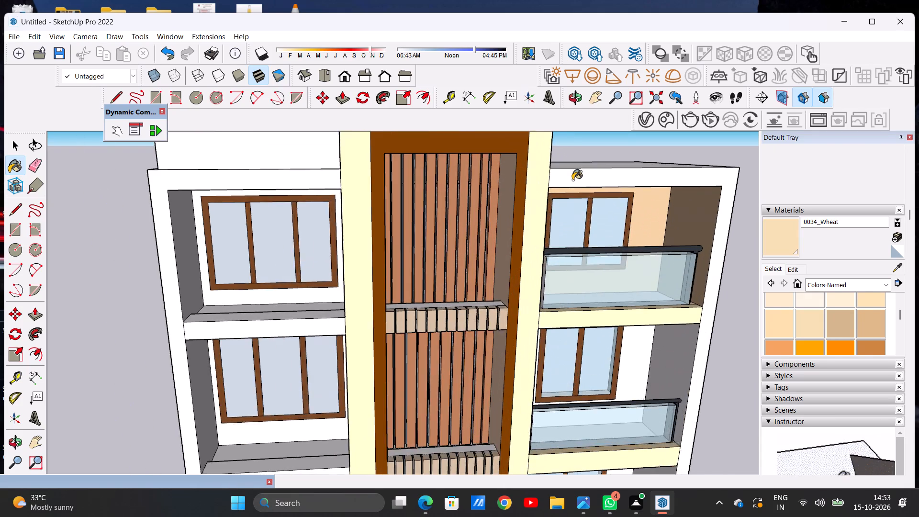
{"action": "scroll", "coordinate": [572, 180], "scroll_direction": "up", "scroll_amount": 3}
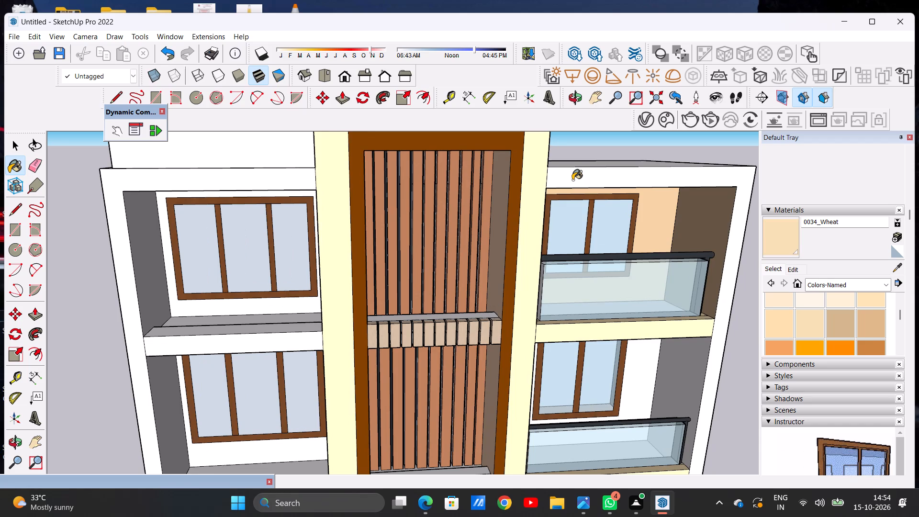
{"action": "left_click", "coordinate": [572, 180]}
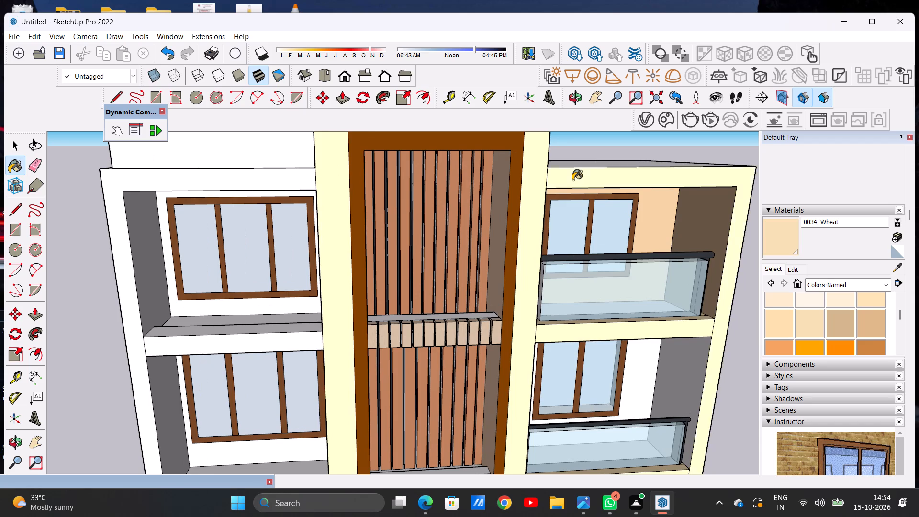
Paint the front face and top ledge of the uppermost slab between windows in the unrailed bay with 0034_Wheat.
{"action": "scroll", "coordinate": [545, 197], "scroll_direction": "down", "scroll_amount": 17}
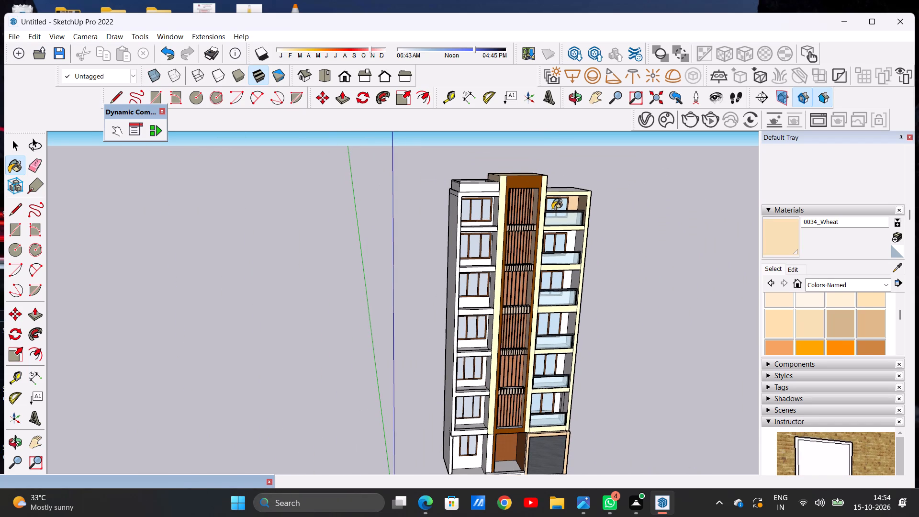
{"action": "scroll", "coordinate": [484, 191], "scroll_direction": "up", "scroll_amount": 7}
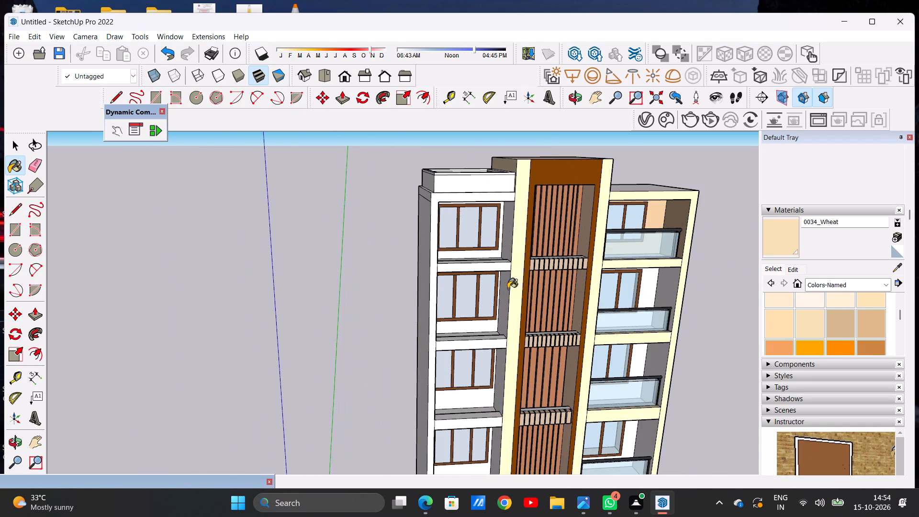
{"action": "scroll", "coordinate": [500, 287], "scroll_direction": "up", "scroll_amount": 14}
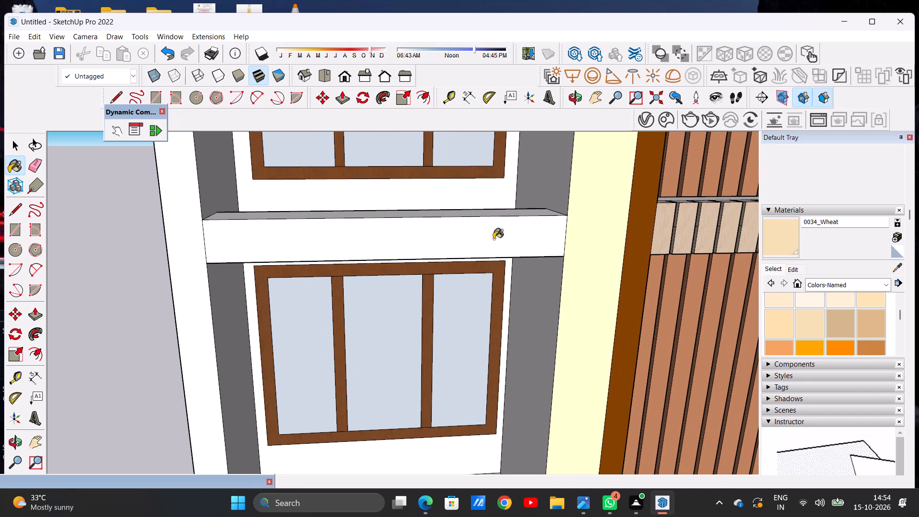
{"action": "left_click", "coordinate": [493, 239]}
{"action": "scroll", "coordinate": [478, 236], "scroll_direction": "down", "scroll_amount": 5}
{"action": "middle_click_drag", "start_coordinate": [495, 225], "coordinate": [478, 314]}
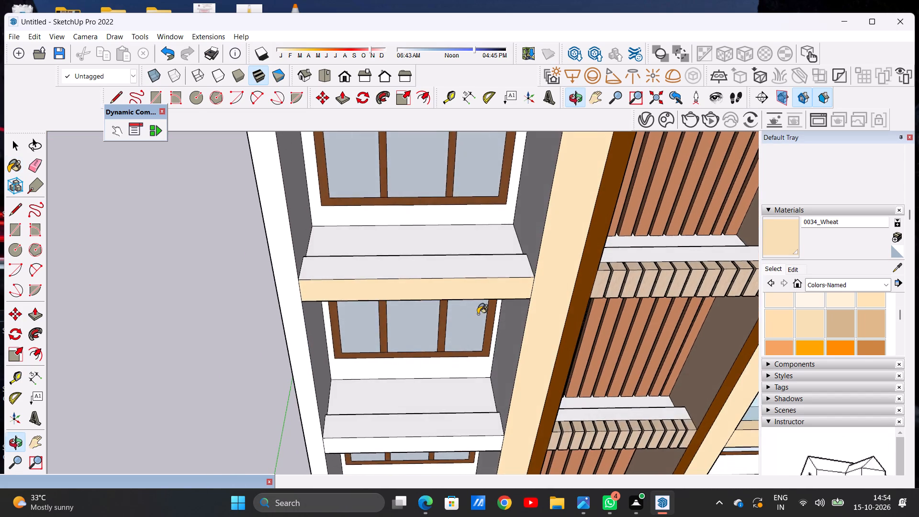
{"action": "scroll", "coordinate": [503, 274], "scroll_direction": "up", "scroll_amount": 7}
{"action": "left_click", "coordinate": [501, 272]}
Paint the narrow inner edge between that uppermost slab's ledge and the floor behind it with 0034_Wheat.
{"action": "scroll", "coordinate": [400, 261], "scroll_direction": "down", "scroll_amount": 8}
{"action": "middle_click_drag", "start_coordinate": [425, 239], "coordinate": [359, 248]}
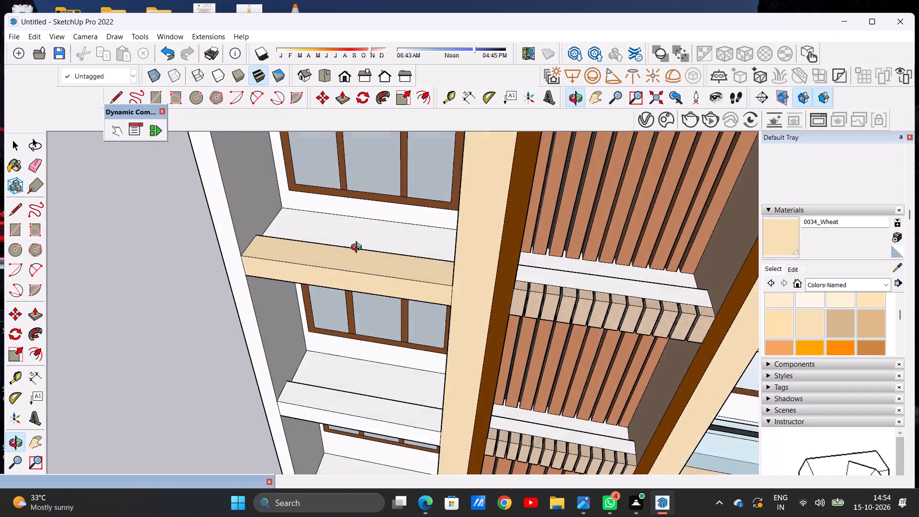
{"action": "middle_click_drag", "start_coordinate": [359, 248], "coordinate": [316, 253]}
{"action": "scroll", "coordinate": [316, 228], "scroll_direction": "up", "scroll_amount": 8}
{"action": "middle_click_drag", "start_coordinate": [366, 231], "coordinate": [313, 271]}
{"action": "scroll", "coordinate": [313, 271], "scroll_direction": "up", "scroll_amount": 5}
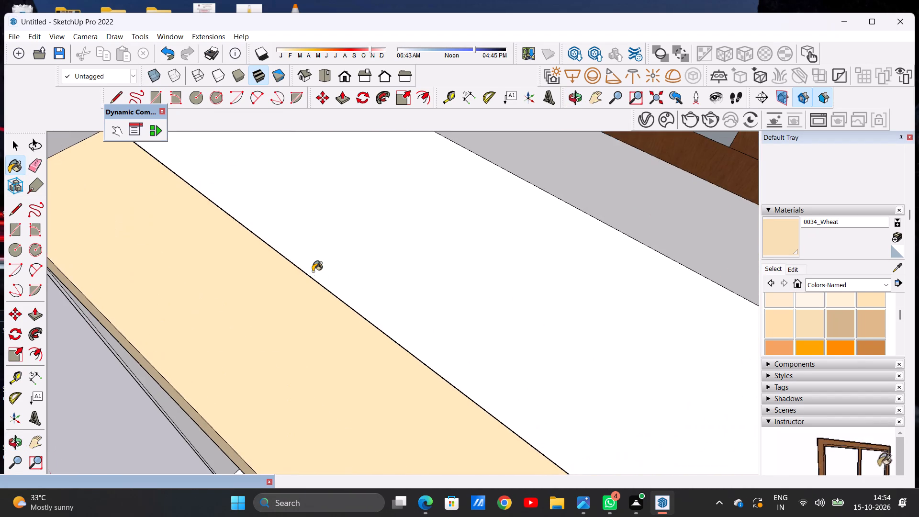
{"action": "scroll", "coordinate": [313, 271], "scroll_direction": "up", "scroll_amount": 1}
{"action": "middle_click_drag", "start_coordinate": [317, 267], "coordinate": [164, 254]}
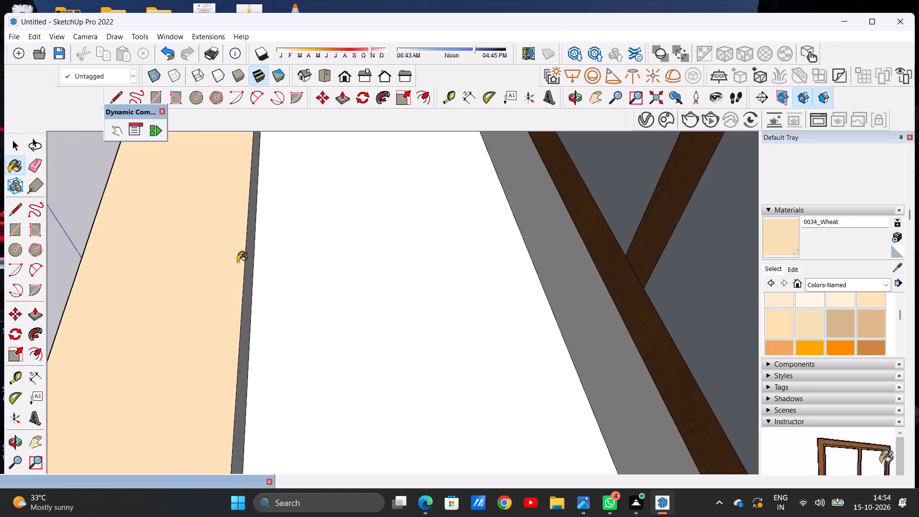
{"action": "scroll", "coordinate": [244, 266], "scroll_direction": "up", "scroll_amount": 6}
{"action": "left_click", "coordinate": [249, 264]}
Paint the front face and top ledge of the second slab from the top in the unrailed bay with 0034_Wheat.
{"action": "scroll", "coordinate": [275, 264], "scroll_direction": "down", "scroll_amount": 5}
{"action": "middle_click_drag", "start_coordinate": [105, 306], "coordinate": [257, 293]}
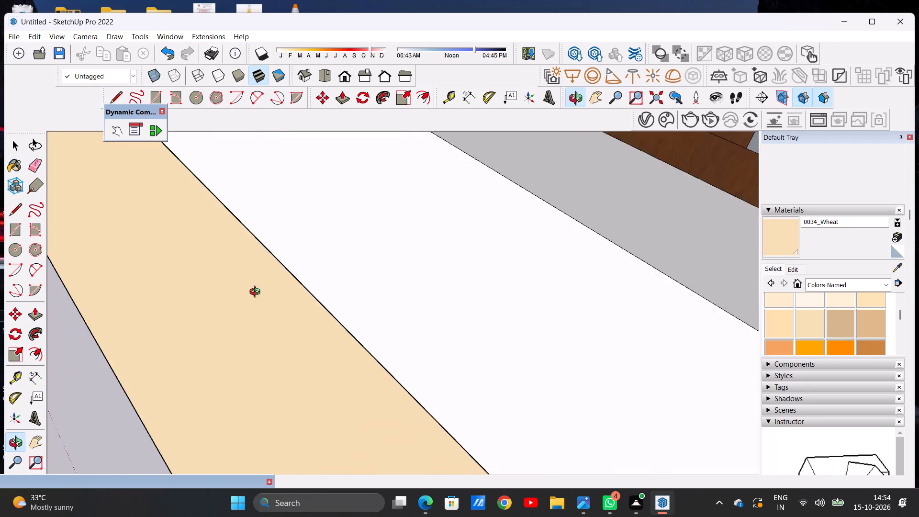
{"action": "middle_click_drag", "start_coordinate": [257, 293], "coordinate": [364, 264]}
{"action": "scroll", "coordinate": [392, 274], "scroll_direction": "down", "scroll_amount": 20}
{"action": "scroll", "coordinate": [392, 274], "scroll_direction": "down", "scroll_amount": 6}
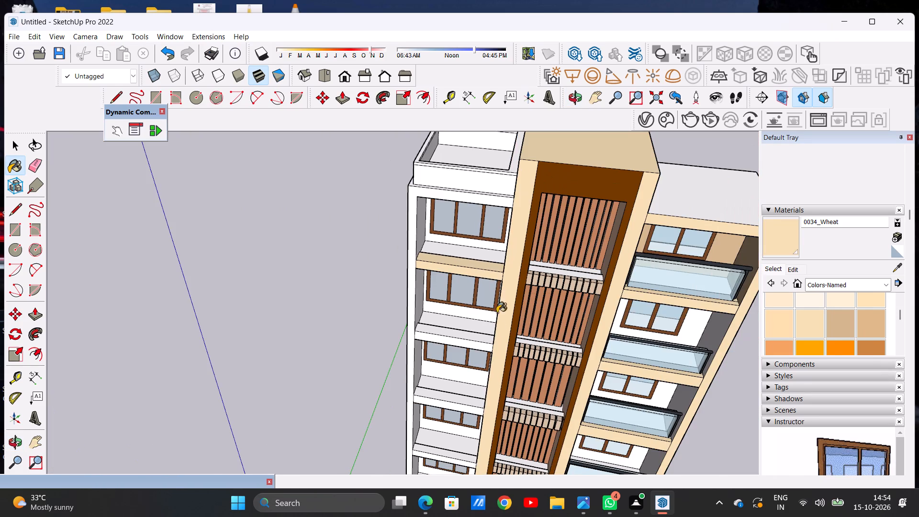
{"action": "scroll", "coordinate": [466, 350], "scroll_direction": "up", "scroll_amount": 7}
{"action": "middle_click_drag", "start_coordinate": [458, 309], "coordinate": [459, 280]}
{"action": "scroll", "coordinate": [467, 347], "scroll_direction": "up", "scroll_amount": 4}
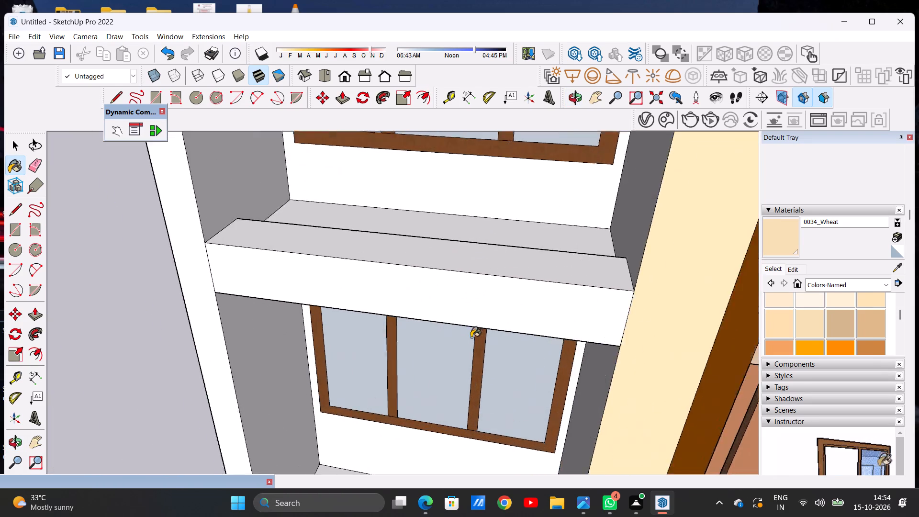
{"action": "scroll", "coordinate": [471, 337], "scroll_direction": "up", "scroll_amount": 8}
{"action": "left_click", "coordinate": [513, 289]}
{"action": "left_click", "coordinate": [514, 214]}
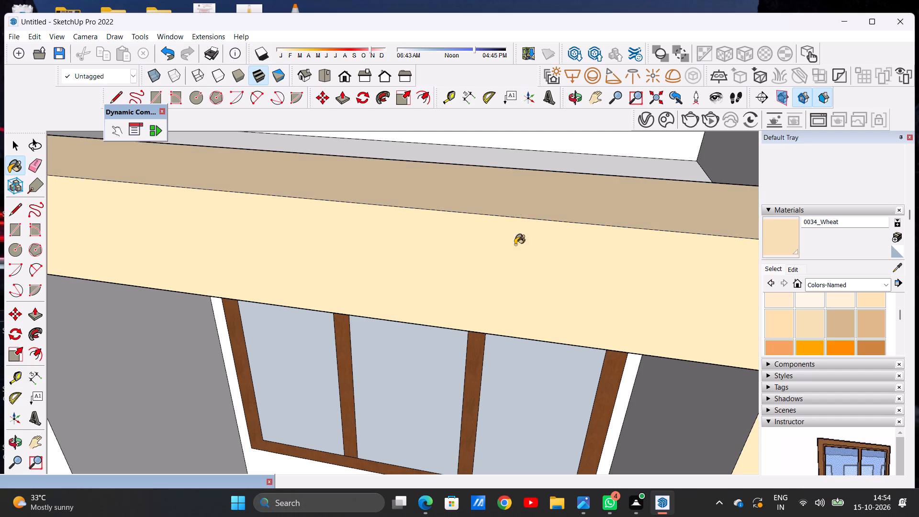
Paint the front face and top ledge of the third slab from the top in the unrailed bay with 0034_Wheat.
{"action": "scroll", "coordinate": [549, 304], "scroll_direction": "down", "scroll_amount": 14}
{"action": "middle_click_drag", "start_coordinate": [541, 354], "coordinate": [535, 166]}
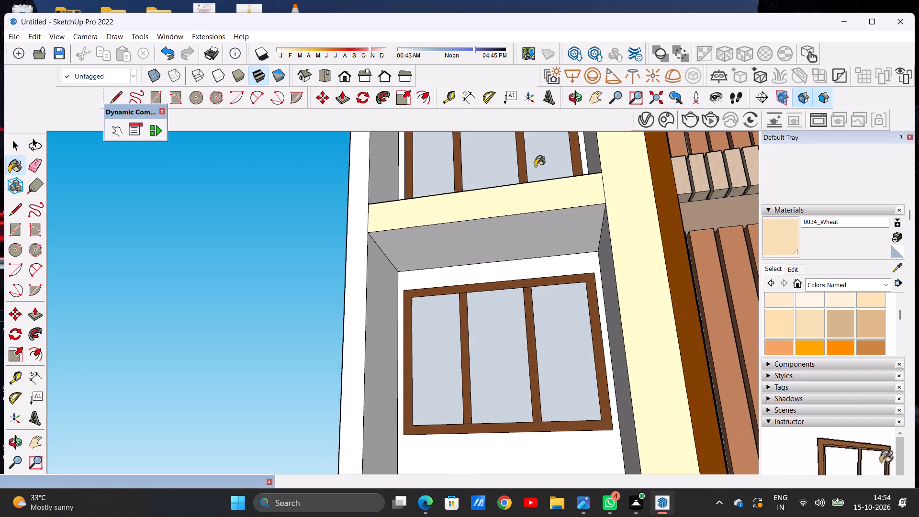
{"action": "middle_click_drag", "start_coordinate": [535, 166], "coordinate": [548, 295]}
{"action": "scroll", "coordinate": [532, 328], "scroll_direction": "down", "scroll_amount": 11}
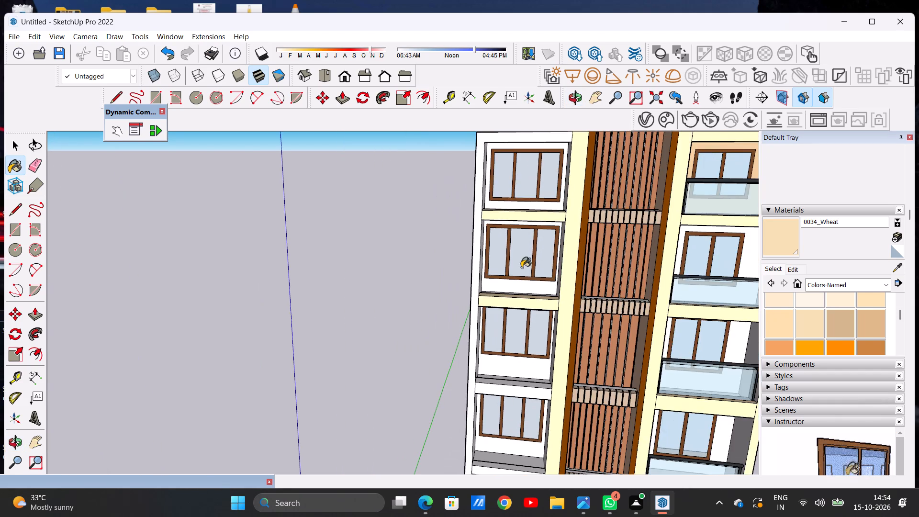
{"action": "scroll", "coordinate": [516, 225], "scroll_direction": "up", "scroll_amount": 4}
{"action": "middle_click_drag", "start_coordinate": [571, 237], "coordinate": [561, 222]}
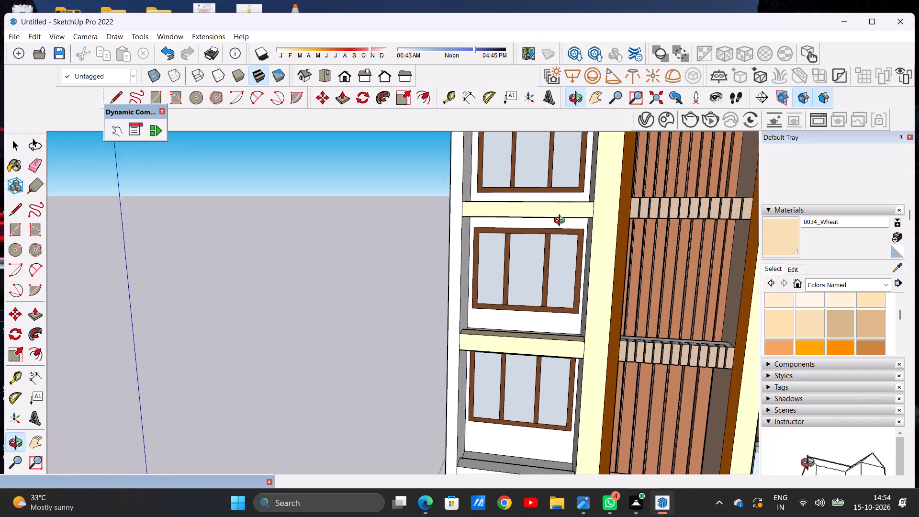
{"action": "middle_click_drag", "start_coordinate": [561, 222], "coordinate": [561, 227]}
{"action": "scroll", "coordinate": [518, 295], "scroll_direction": "down", "scroll_amount": 11}
{"action": "scroll", "coordinate": [522, 361], "scroll_direction": "up", "scroll_amount": 7}
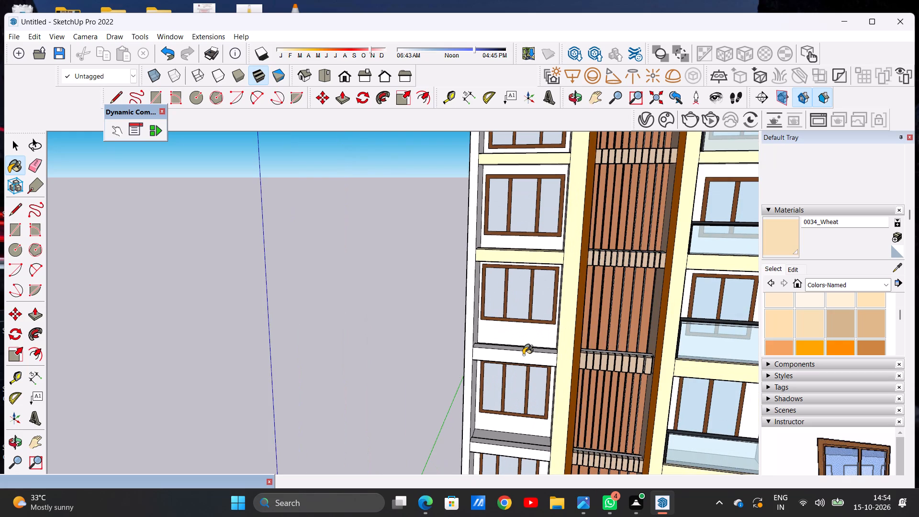
{"action": "scroll", "coordinate": [526, 369], "scroll_direction": "up", "scroll_amount": 7}
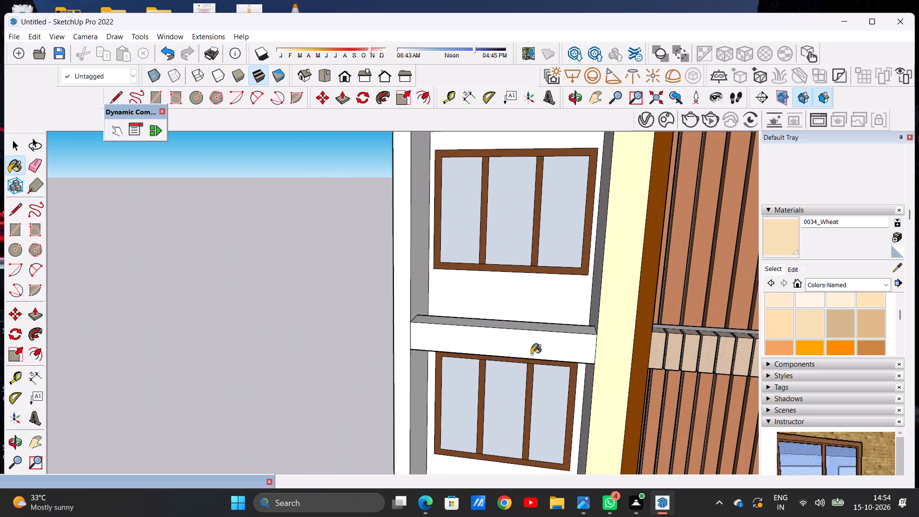
{"action": "scroll", "coordinate": [537, 344], "scroll_direction": "up", "scroll_amount": 8}
{"action": "left_click", "coordinate": [537, 344]}
{"action": "middle_click_drag", "start_coordinate": [532, 318], "coordinate": [536, 375]}
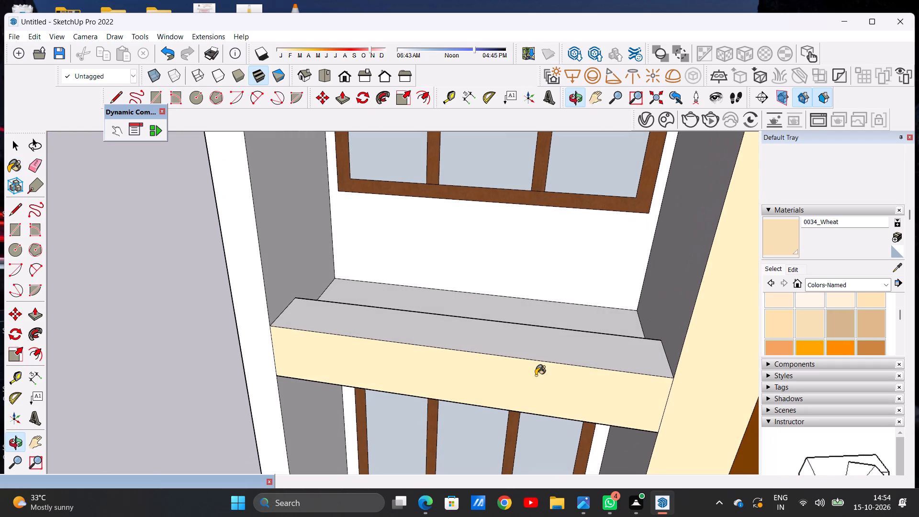
{"action": "left_click", "coordinate": [532, 354]}
Paint the narrow inner edge between the third slab's ledge and the floor behind it with 0034_Wheat.
{"action": "scroll", "coordinate": [530, 325], "scroll_direction": "down", "scroll_amount": 6}
{"action": "scroll", "coordinate": [538, 313], "scroll_direction": "up", "scroll_amount": 1}
{"action": "middle_click_drag", "start_coordinate": [538, 313], "coordinate": [452, 352]}
{"action": "scroll", "coordinate": [452, 352], "scroll_direction": "up", "scroll_amount": 9}
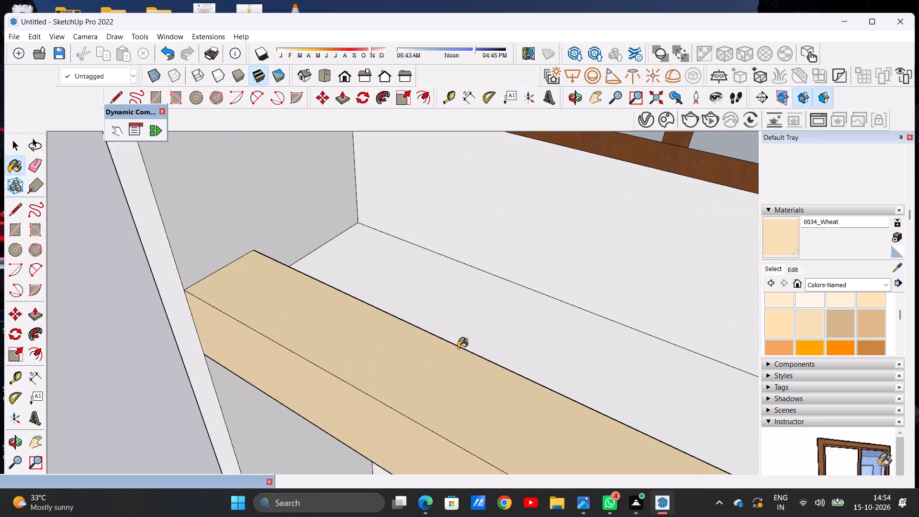
{"action": "middle_click_drag", "start_coordinate": [490, 343], "coordinate": [427, 371]}
{"action": "scroll", "coordinate": [342, 370], "scroll_direction": "up", "scroll_amount": 8}
{"action": "middle_click_drag", "start_coordinate": [392, 339], "coordinate": [299, 349]}
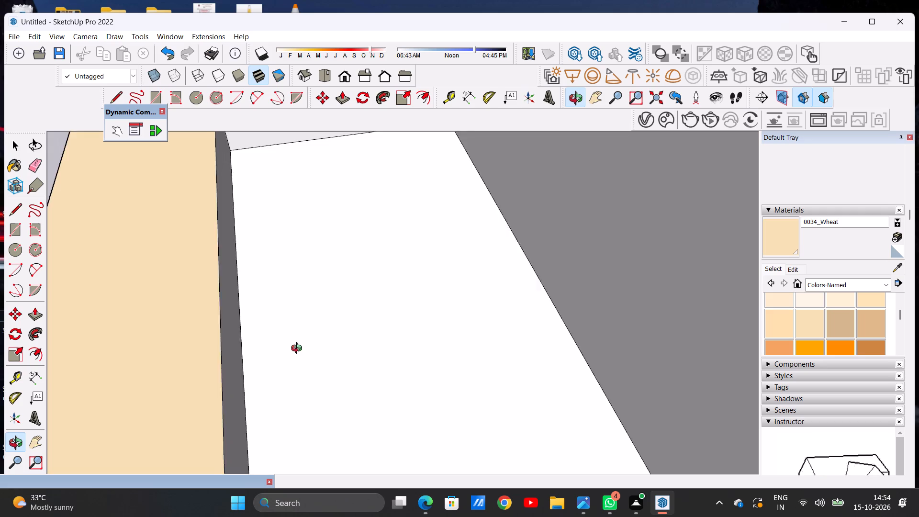
{"action": "middle_click_drag", "start_coordinate": [299, 349], "coordinate": [278, 342]}
{"action": "left_click", "coordinate": [195, 360]}
{"action": "middle_click_drag", "start_coordinate": [163, 330], "coordinate": [280, 313]}
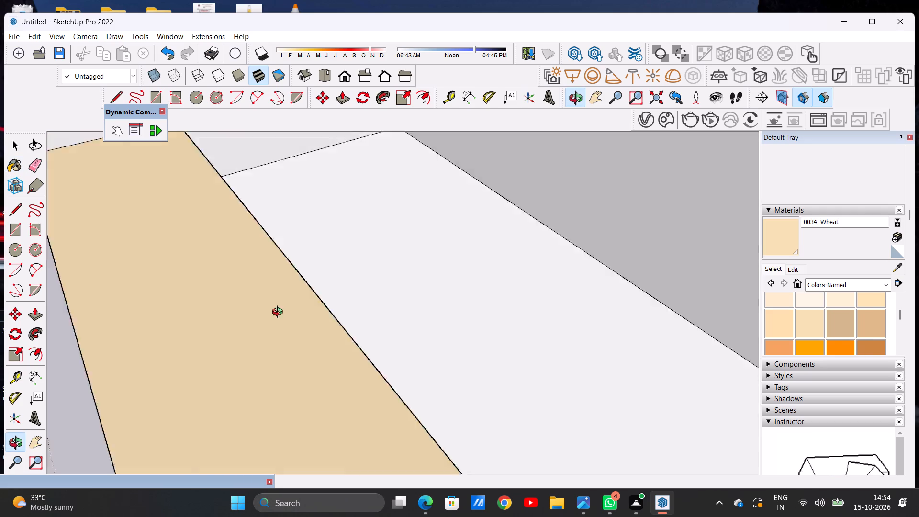
{"action": "middle_click_drag", "start_coordinate": [280, 313], "coordinate": [496, 277]}
Paint the front face and top ledge of the fourth slab from the top in the unrailed bay with 0034_Wheat.
{"action": "scroll", "coordinate": [337, 319], "scroll_direction": "down", "scroll_amount": 20}
{"action": "scroll", "coordinate": [337, 319], "scroll_direction": "down", "scroll_amount": 10}
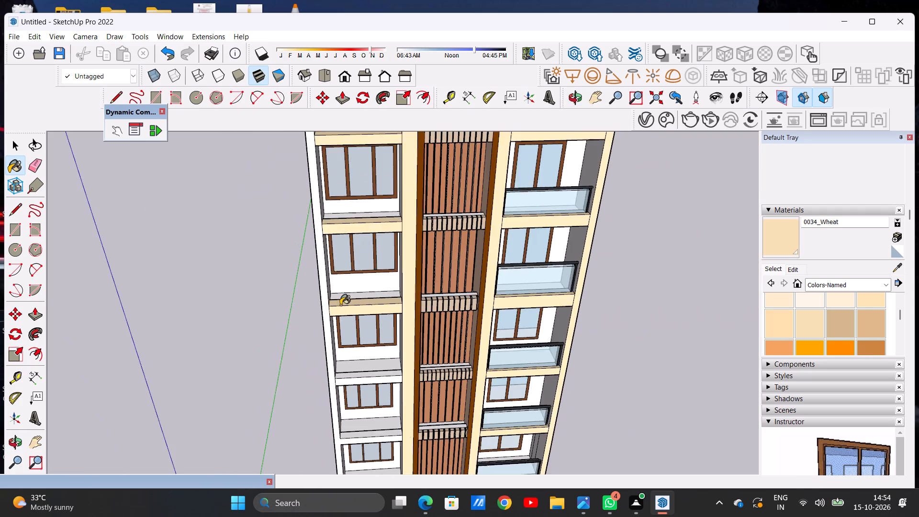
{"action": "scroll", "coordinate": [340, 305], "scroll_direction": "down", "scroll_amount": 9}
{"action": "scroll", "coordinate": [391, 407], "scroll_direction": "up", "scroll_amount": 8}
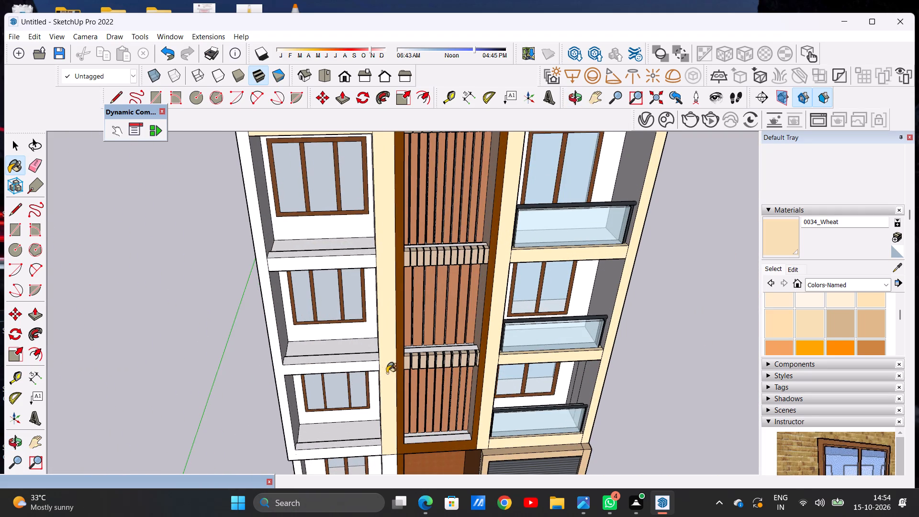
{"action": "scroll", "coordinate": [398, 374], "scroll_direction": "down", "scroll_amount": 4}
{"action": "scroll", "coordinate": [300, 302], "scroll_direction": "up", "scroll_amount": 5}
{"action": "middle_click_drag", "start_coordinate": [397, 314], "coordinate": [287, 276]}
{"action": "scroll", "coordinate": [364, 269], "scroll_direction": "up", "scroll_amount": 15}
{"action": "left_click", "coordinate": [353, 303]}
{"action": "left_click", "coordinate": [373, 270]}
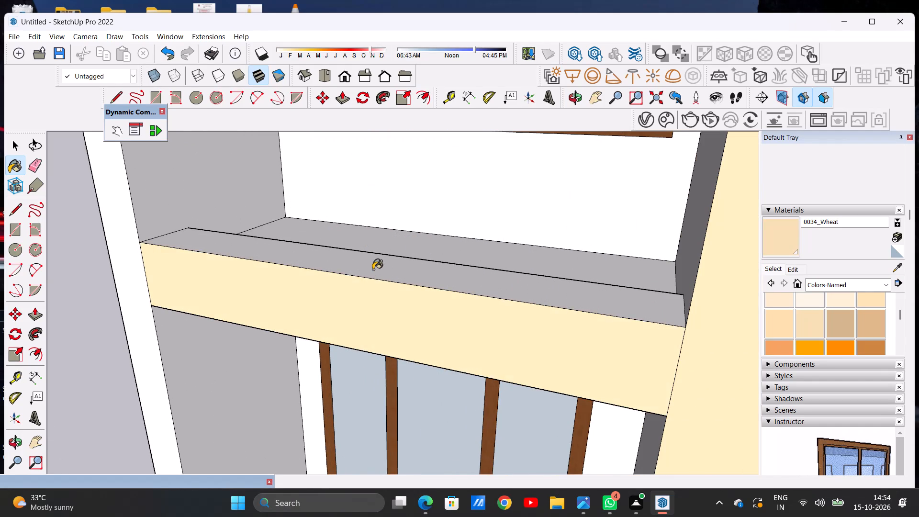
Paint the narrow inner edge between the fourth slab's ledge and the floor behind it with 0034_Wheat.
{"action": "scroll", "coordinate": [373, 287], "scroll_direction": "down", "scroll_amount": 6}
{"action": "middle_click_drag", "start_coordinate": [396, 251], "coordinate": [352, 312]}
{"action": "scroll", "coordinate": [389, 269], "scroll_direction": "up", "scroll_amount": 8}
{"action": "scroll", "coordinate": [389, 268], "scroll_direction": "down", "scroll_amount": 1}
{"action": "scroll", "coordinate": [389, 268], "scroll_direction": "up", "scroll_amount": 4}
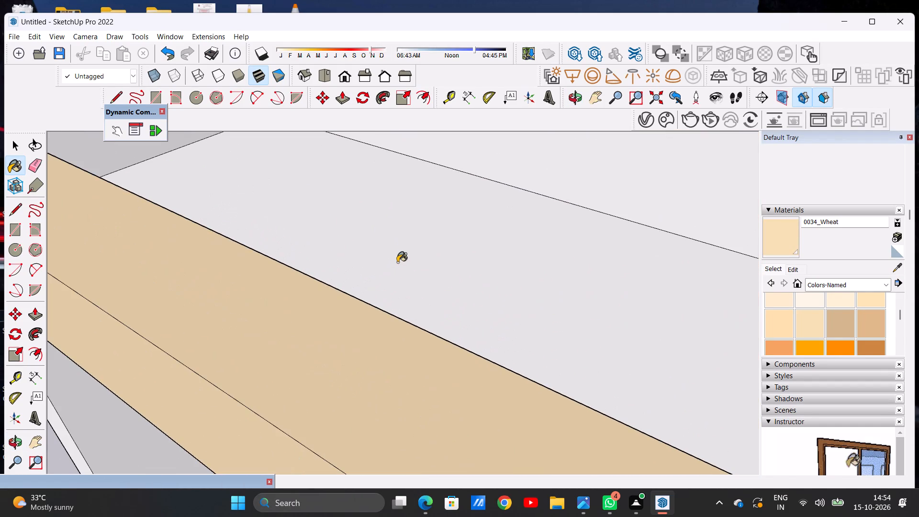
{"action": "middle_click_drag", "start_coordinate": [365, 301], "coordinate": [202, 303]}
{"action": "scroll", "coordinate": [203, 306], "scroll_direction": "up", "scroll_amount": 2}
{"action": "scroll", "coordinate": [203, 306], "scroll_direction": "down", "scroll_amount": 1}
{"action": "scroll", "coordinate": [203, 306], "scroll_direction": "up", "scroll_amount": 4}
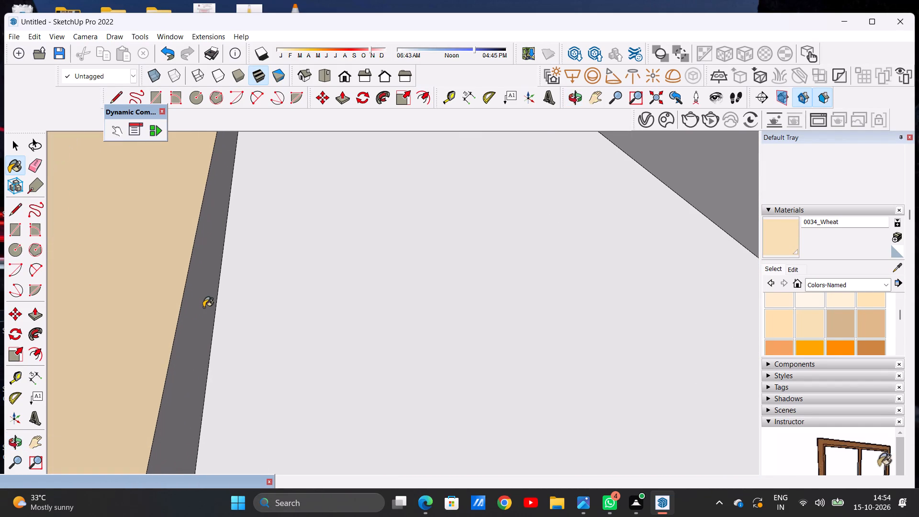
{"action": "left_click", "coordinate": [191, 317]}
{"action": "middle_click_drag", "start_coordinate": [195, 317], "coordinate": [486, 272]}
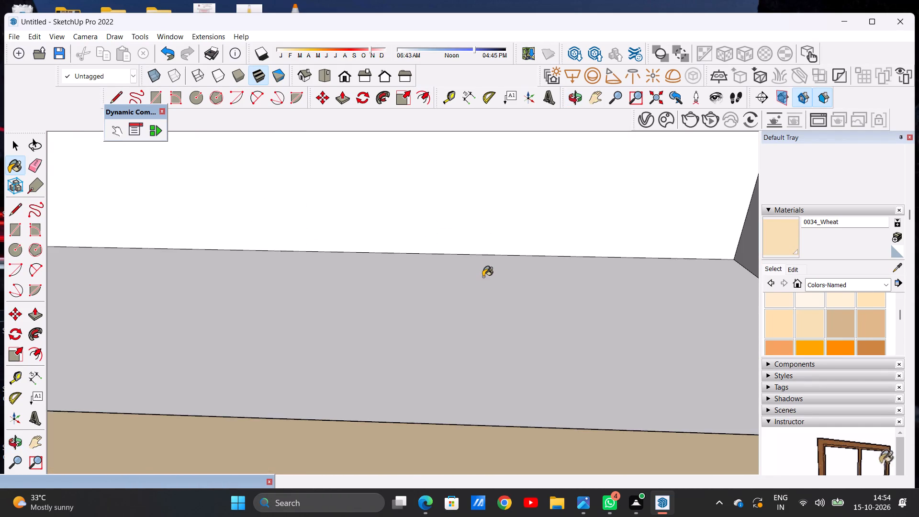
Paint the fifth slab's front face with its adjoining outer frame, plus its top ledge, in the unrailed bay with 0034_Wheat.
{"action": "scroll", "coordinate": [502, 323], "scroll_direction": "down", "scroll_amount": 20}
{"action": "scroll", "coordinate": [502, 323], "scroll_direction": "down", "scroll_amount": 20}
{"action": "scroll", "coordinate": [502, 323], "scroll_direction": "down", "scroll_amount": 2}
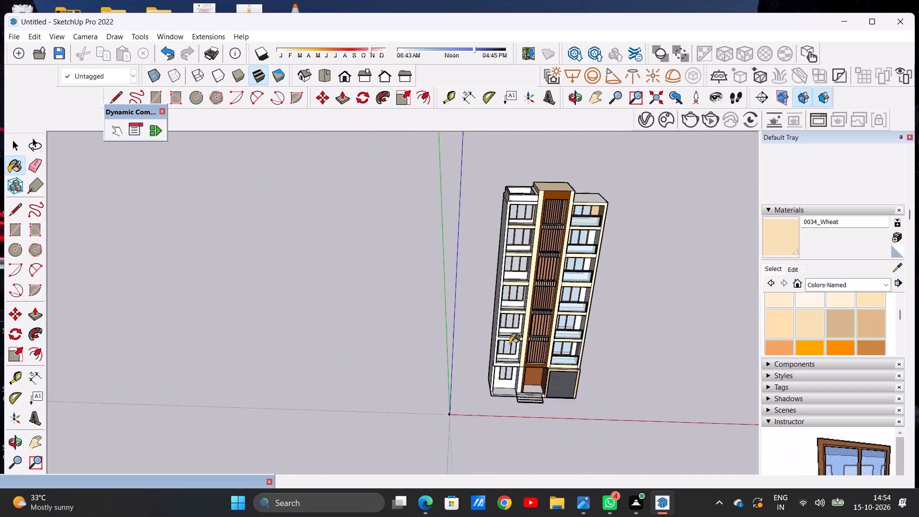
{"action": "scroll", "coordinate": [511, 353], "scroll_direction": "up", "scroll_amount": 15}
{"action": "scroll", "coordinate": [531, 291], "scroll_direction": "up", "scroll_amount": 14}
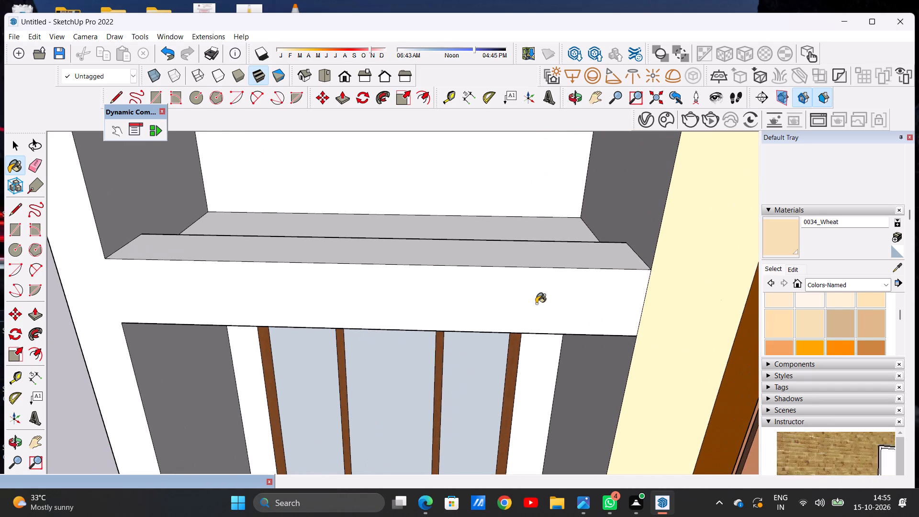
{"action": "left_click", "coordinate": [536, 303]}
{"action": "left_click", "coordinate": [511, 257]}
{"action": "scroll", "coordinate": [529, 290], "scroll_direction": "down", "scroll_amount": 6}
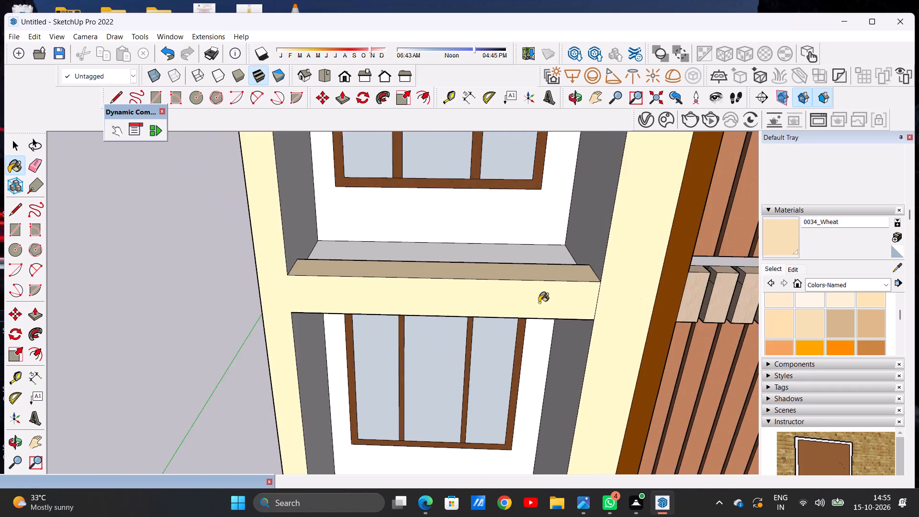
Paint the narrow inner edge between the fifth slab's ledge and the floor behind it with 0034_Wheat.
{"action": "scroll", "coordinate": [539, 303], "scroll_direction": "down", "scroll_amount": 20}
{"action": "middle_click_drag", "start_coordinate": [506, 321], "coordinate": [355, 319]}
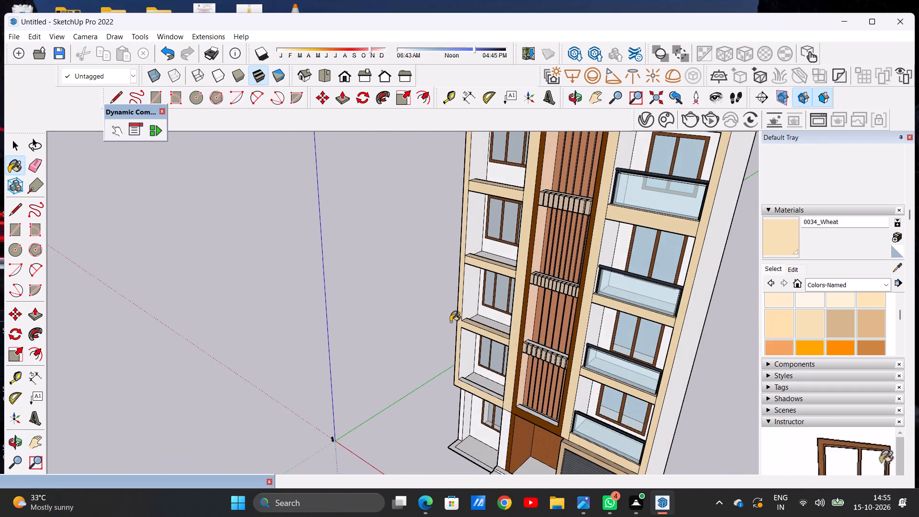
{"action": "scroll", "coordinate": [485, 321], "scroll_direction": "up", "scroll_amount": 8}
{"action": "middle_click_drag", "start_coordinate": [490, 320], "coordinate": [457, 346]}
{"action": "scroll", "coordinate": [457, 346], "scroll_direction": "up", "scroll_amount": 1}
{"action": "scroll", "coordinate": [485, 328], "scroll_direction": "down", "scroll_amount": 1}
{"action": "scroll", "coordinate": [491, 325], "scroll_direction": "up", "scroll_amount": 14}
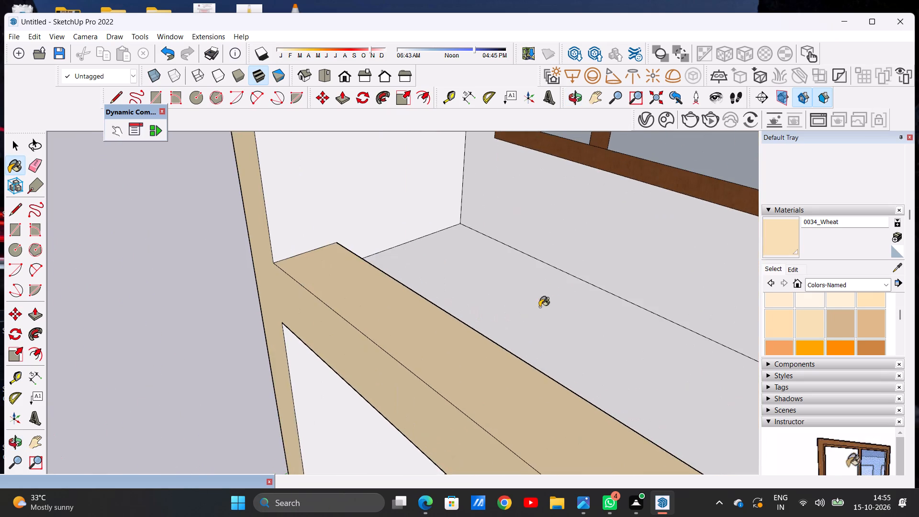
{"action": "middle_click_drag", "start_coordinate": [555, 301], "coordinate": [455, 315]}
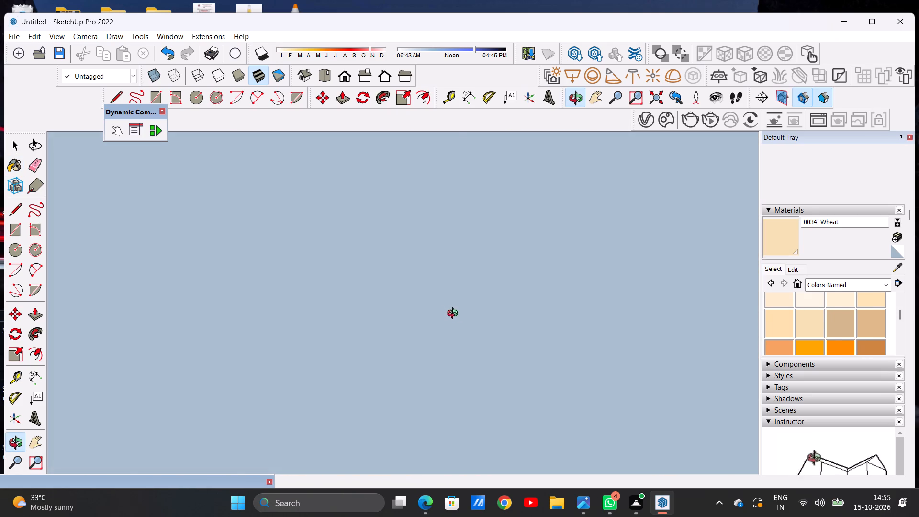
{"action": "middle_click_drag", "start_coordinate": [455, 315], "coordinate": [506, 306]}
{"action": "scroll", "coordinate": [427, 331], "scroll_direction": "up", "scroll_amount": 7}
{"action": "middle_click_drag", "start_coordinate": [440, 322], "coordinate": [391, 304]}
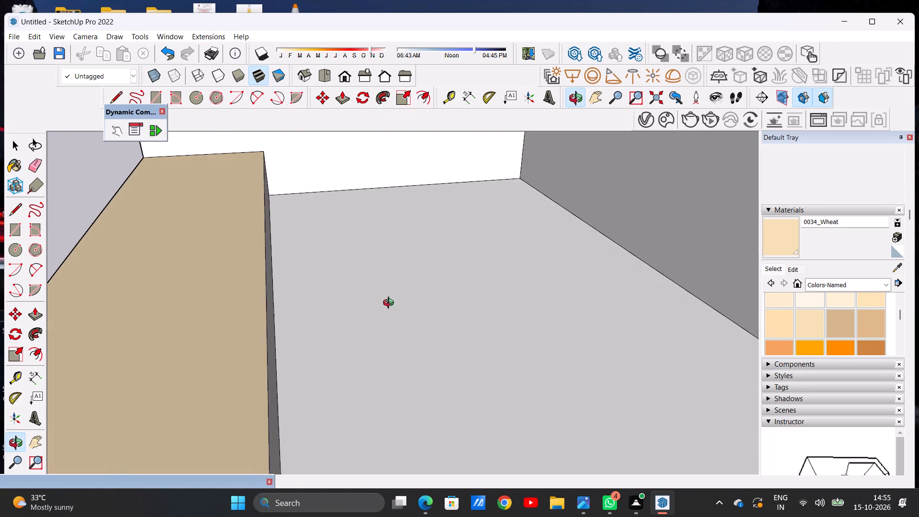
{"action": "middle_click_drag", "start_coordinate": [391, 304], "coordinate": [369, 298]}
{"action": "left_click", "coordinate": [189, 340]}
{"action": "middle_click_drag", "start_coordinate": [148, 333], "coordinate": [430, 309]}
{"action": "scroll", "coordinate": [472, 306], "scroll_direction": "down", "scroll_amount": 20}
{"action": "scroll", "coordinate": [472, 306], "scroll_direction": "down", "scroll_amount": 4}
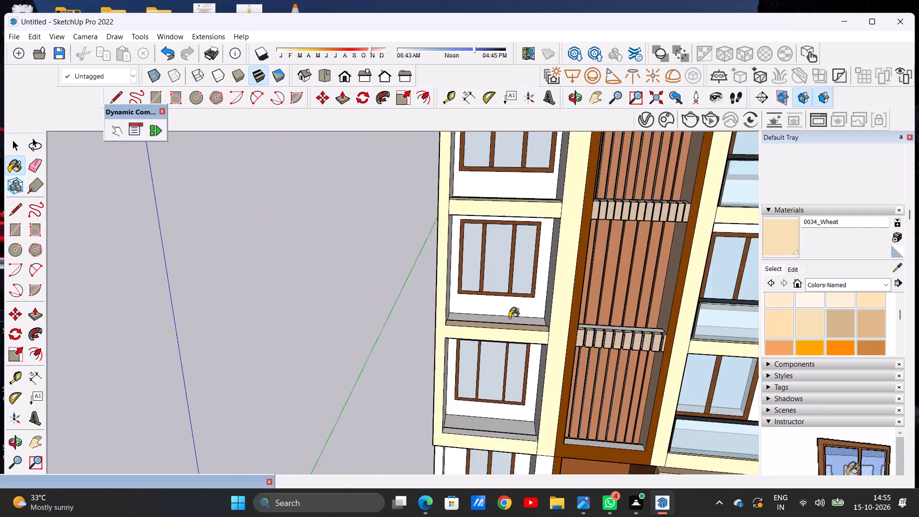
Paint the front face of the ground-floor pillar between the window bay and the entrance with 0034_Wheat.
{"action": "scroll", "coordinate": [509, 318], "scroll_direction": "down", "scroll_amount": 17}
{"action": "middle_click_drag", "start_coordinate": [509, 343], "coordinate": [505, 318]}
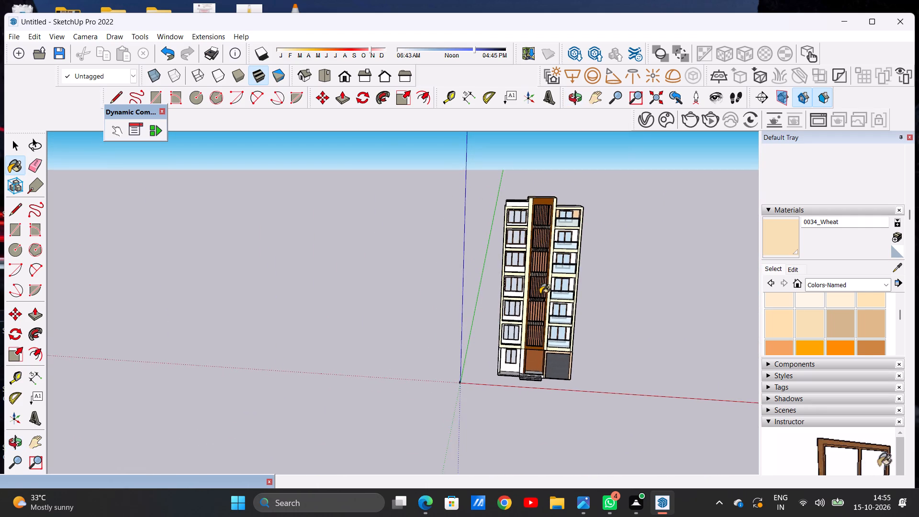
{"action": "scroll", "coordinate": [540, 294], "scroll_direction": "up", "scroll_amount": 8}
{"action": "scroll", "coordinate": [500, 343], "scroll_direction": "up", "scroll_amount": 7}
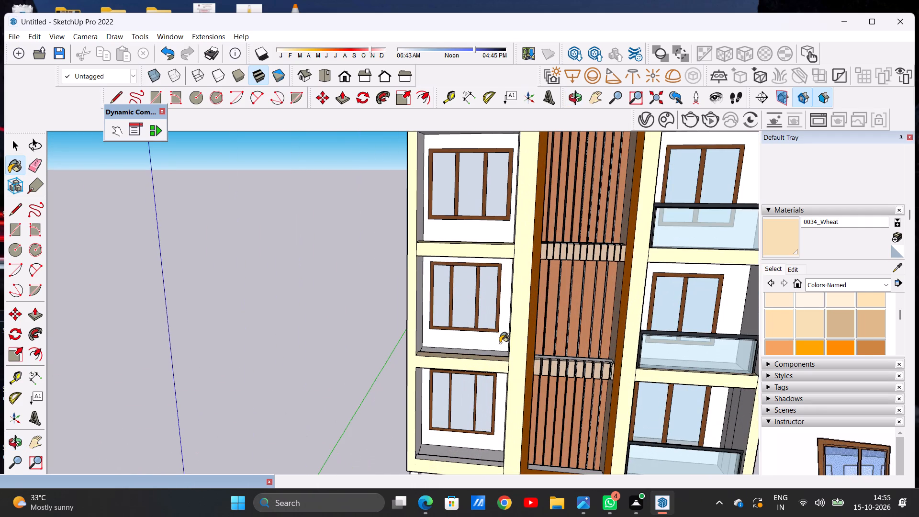
{"action": "key", "text": "space"}
{"action": "scroll", "coordinate": [502, 396], "scroll_direction": "down", "scroll_amount": 12}
{"action": "scroll", "coordinate": [491, 424], "scroll_direction": "up", "scroll_amount": 8}
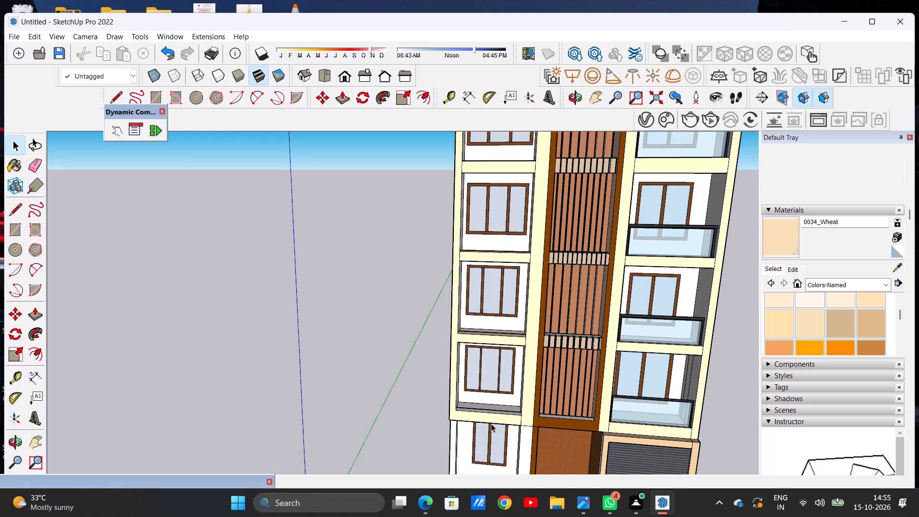
{"action": "scroll", "coordinate": [529, 422], "scroll_direction": "down", "scroll_amount": 7}
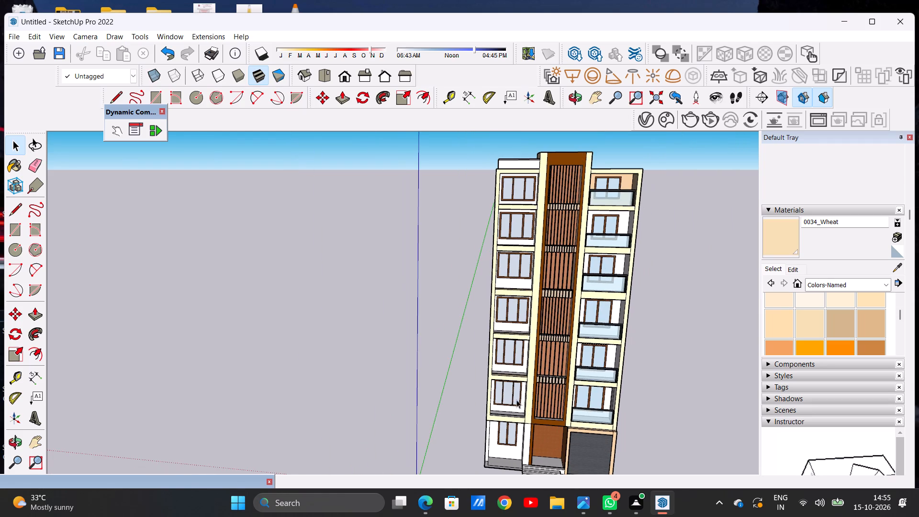
{"action": "left_click", "coordinate": [773, 241]}
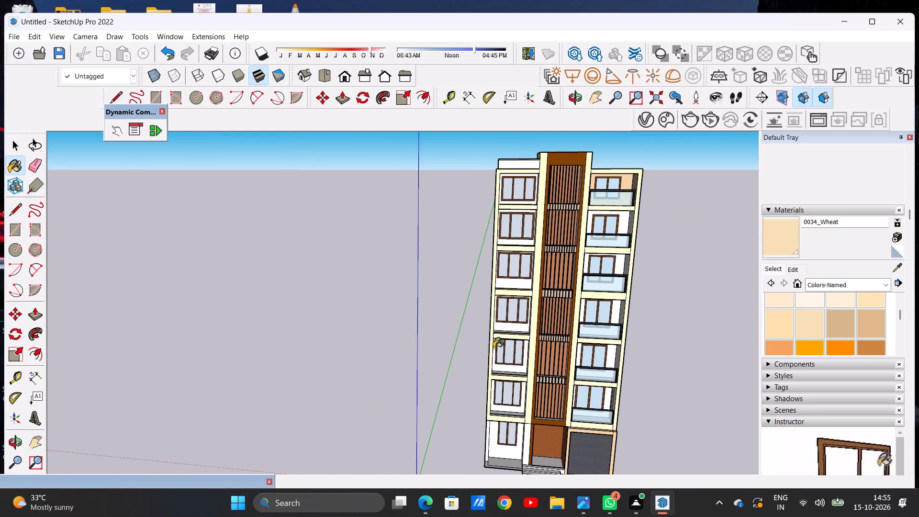
{"action": "scroll", "coordinate": [496, 342], "scroll_direction": "down", "scroll_amount": 3}
{"action": "scroll", "coordinate": [481, 412], "scroll_direction": "up", "scroll_amount": 7}
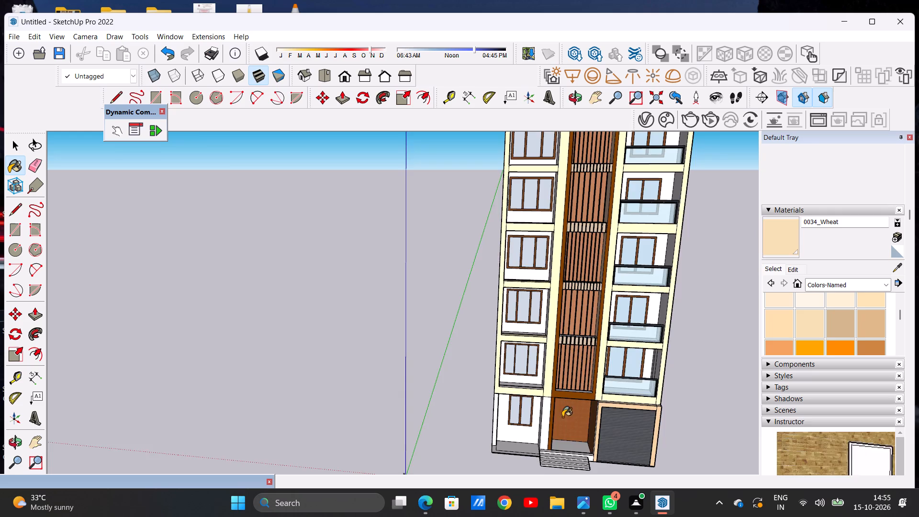
{"action": "scroll", "coordinate": [559, 419], "scroll_direction": "up", "scroll_amount": 13}
{"action": "left_click", "coordinate": [537, 421]}
{"action": "scroll", "coordinate": [537, 399], "scroll_direction": "down", "scroll_amount": 10}
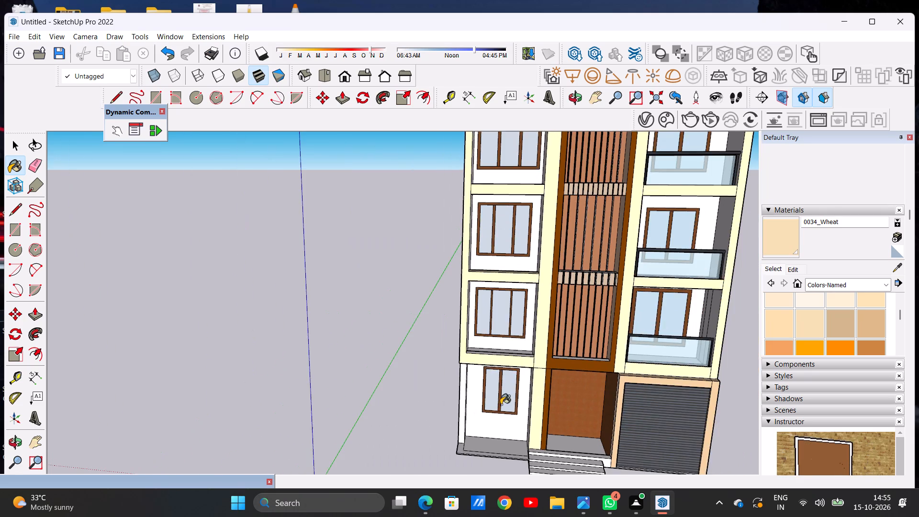
Paint the narrow front face of the outer ground-floor pillar beside the window bay with 0034_Wheat.
{"action": "middle_click_drag", "start_coordinate": [497, 408], "coordinate": [509, 359]}
{"action": "scroll", "coordinate": [471, 393], "scroll_direction": "up", "scroll_amount": 15}
{"action": "left_click", "coordinate": [457, 382]}
{"action": "scroll", "coordinate": [451, 382], "scroll_direction": "down", "scroll_amount": 7}
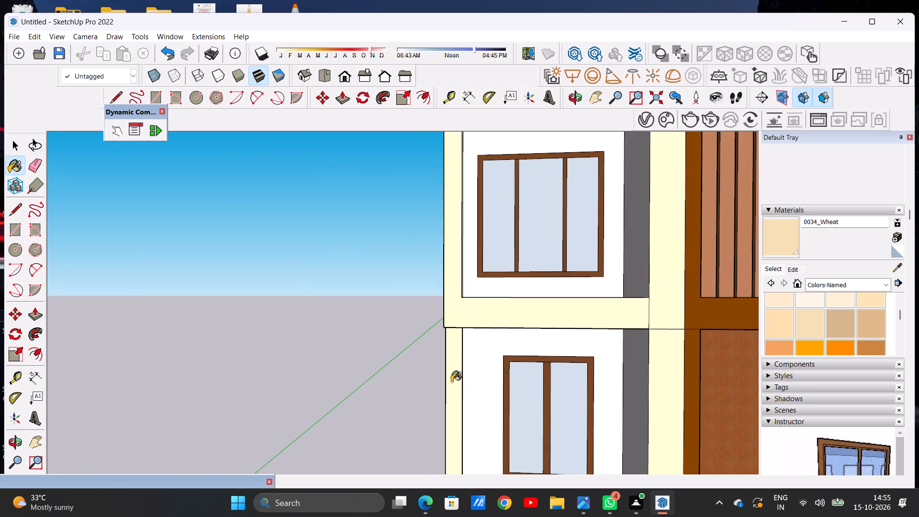
Examine the painted frames, slabs and pillars across the whole facade.
{"action": "middle_click_drag", "start_coordinate": [443, 383], "coordinate": [313, 382]}
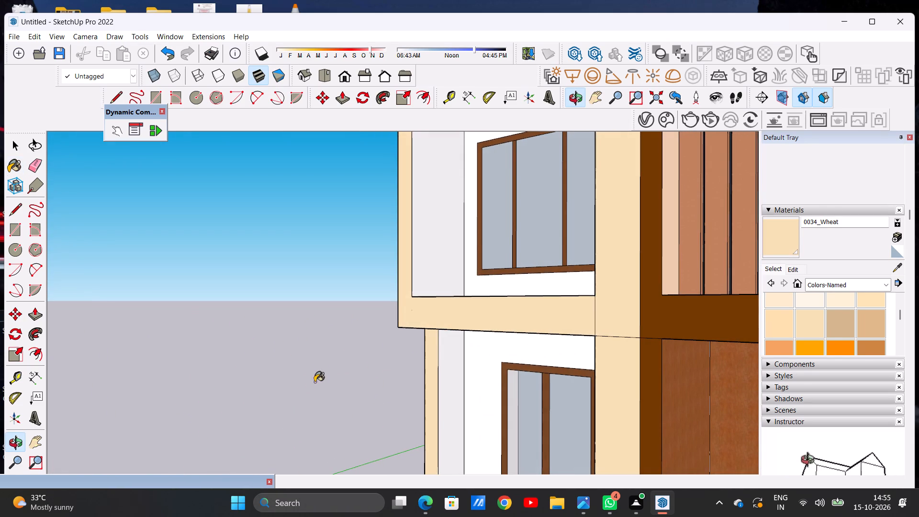
{"action": "scroll", "coordinate": [454, 379], "scroll_direction": "down", "scroll_amount": 13}
{"action": "middle_click_drag", "start_coordinate": [449, 395], "coordinate": [555, 397]}
{"action": "scroll", "coordinate": [595, 408], "scroll_direction": "down", "scroll_amount": 12}
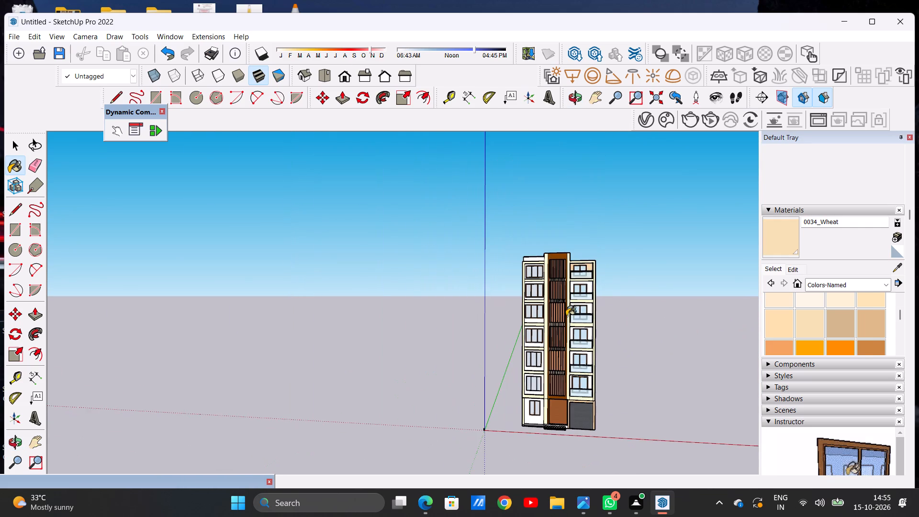
{"action": "scroll", "coordinate": [566, 305], "scroll_direction": "up", "scroll_amount": 8}
{"action": "scroll", "coordinate": [593, 277], "scroll_direction": "up", "scroll_amount": 5}
{"action": "key", "text": "space"}
{"action": "scroll", "coordinate": [548, 296], "scroll_direction": "down", "scroll_amount": 5}
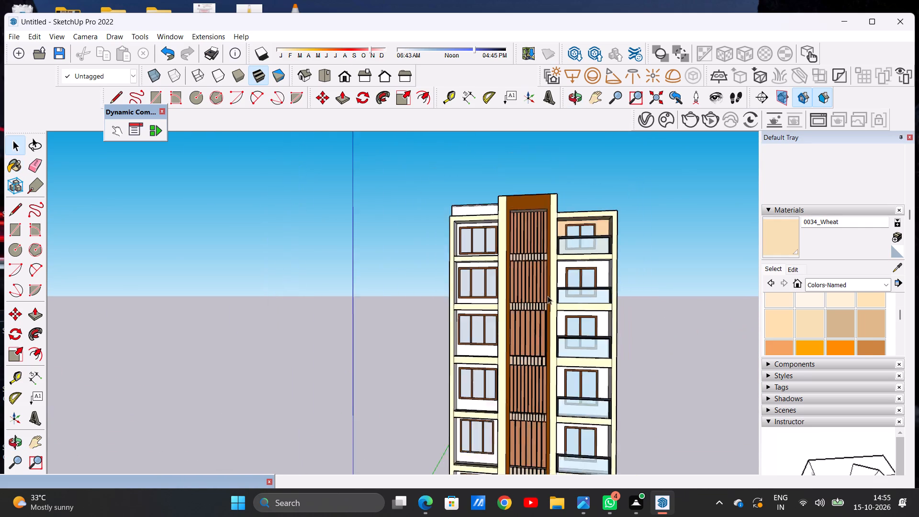
{"action": "scroll", "coordinate": [582, 270], "scroll_direction": "up", "scroll_amount": 13}
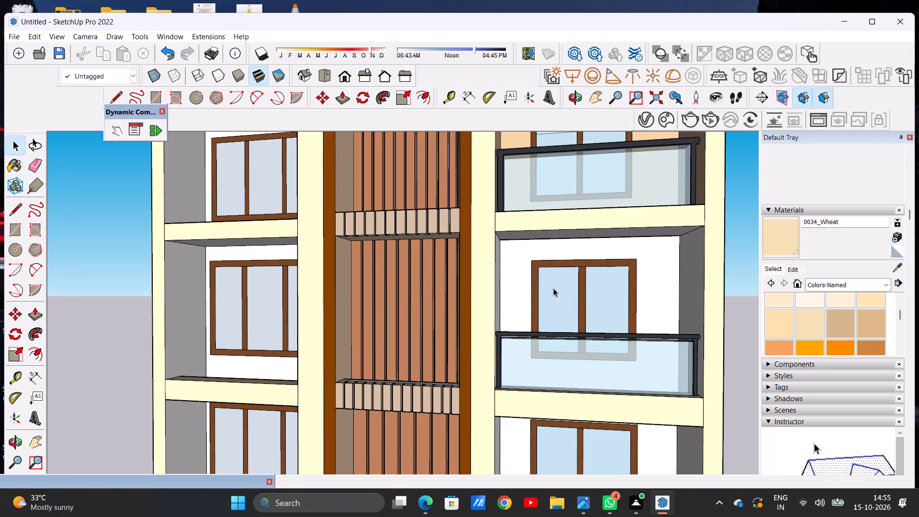
Paint the rooftop parapet's front top band and its top rim with Formica Laminate Dark from Synthetic Surfaces.
{"action": "scroll", "coordinate": [522, 313], "scroll_direction": "down", "scroll_amount": 11}
{"action": "scroll", "coordinate": [556, 331], "scroll_direction": "down", "scroll_amount": 3}
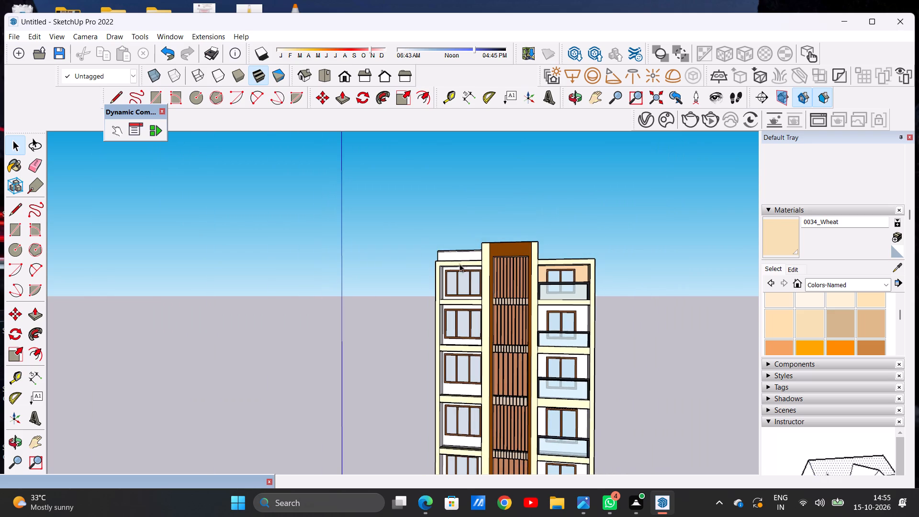
{"action": "scroll", "coordinate": [448, 250], "scroll_direction": "up", "scroll_amount": 8}
{"action": "middle_click_drag", "start_coordinate": [465, 246], "coordinate": [479, 290]}
{"action": "scroll", "coordinate": [493, 247], "scroll_direction": "up", "scroll_amount": 9}
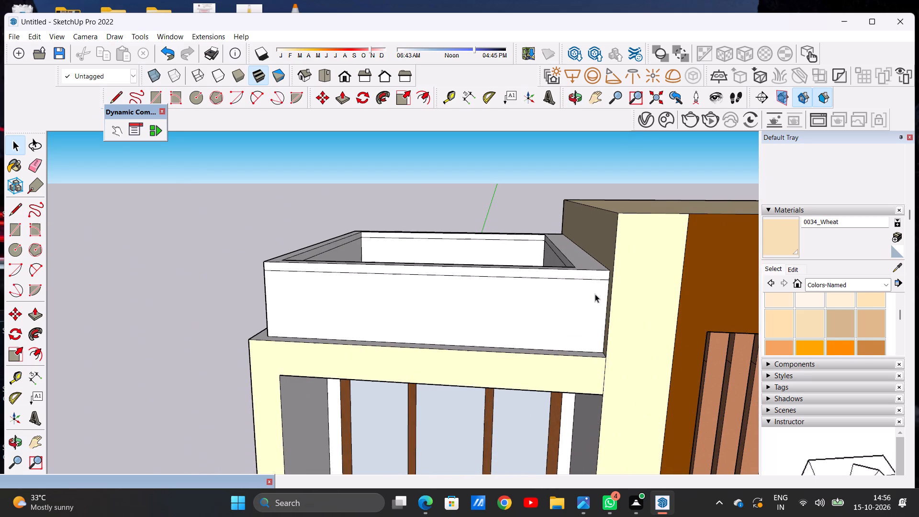
{"action": "left_click", "coordinate": [857, 282]}
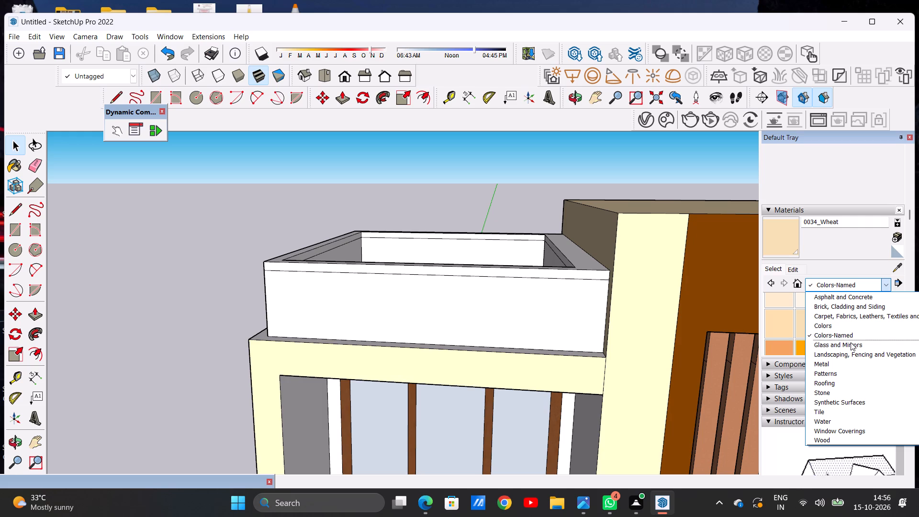
{"action": "left_click", "coordinate": [849, 404]}
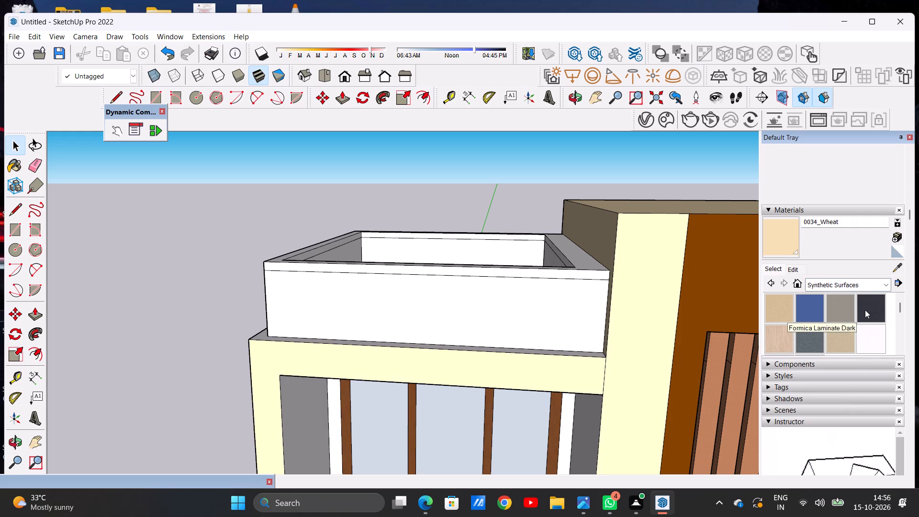
{"action": "left_click", "coordinate": [865, 310]}
{"action": "scroll", "coordinate": [577, 272], "scroll_direction": "up", "scroll_amount": 11}
{"action": "left_click", "coordinate": [602, 273]}
{"action": "left_click", "coordinate": [586, 239]}
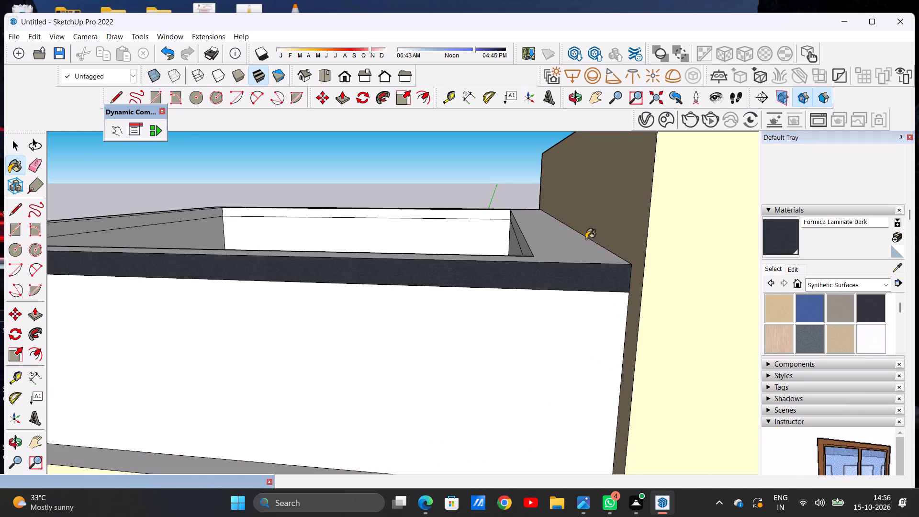
Paint the parapet's top band on the building's outer side with Formica Laminate Dark.
{"action": "scroll", "coordinate": [616, 267], "scroll_direction": "down", "scroll_amount": 13}
{"action": "middle_click_drag", "start_coordinate": [314, 213], "coordinate": [492, 214]}
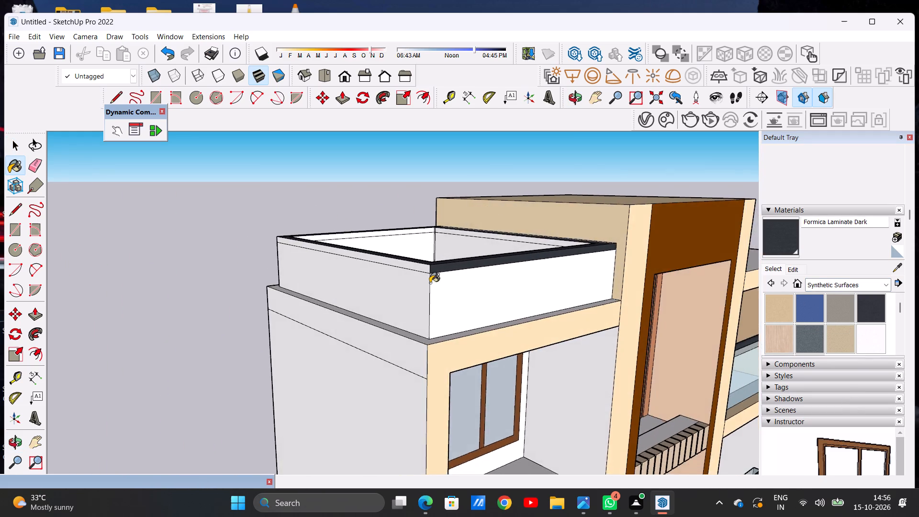
{"action": "scroll", "coordinate": [427, 287], "scroll_direction": "up", "scroll_amount": 14}
{"action": "left_click", "coordinate": [418, 248]}
Paint the inner top band of the parapet wall beside the central tower with Formica Speckled Grey.
{"action": "scroll", "coordinate": [438, 236], "scroll_direction": "down", "scroll_amount": 7}
{"action": "middle_click_drag", "start_coordinate": [493, 209], "coordinate": [475, 269]}
{"action": "left_click", "coordinate": [804, 337]}
{"action": "scroll", "coordinate": [694, 319], "scroll_direction": "up", "scroll_amount": 2}
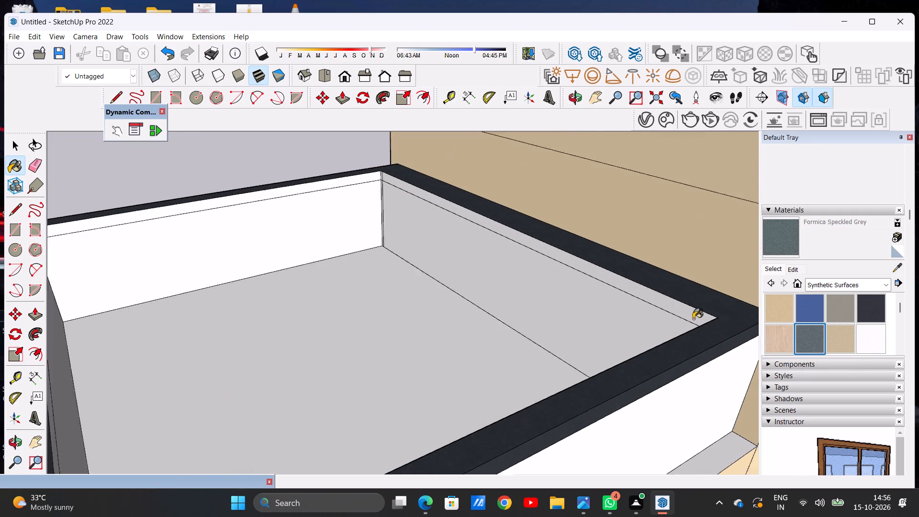
{"action": "scroll", "coordinate": [693, 319], "scroll_direction": "up", "scroll_amount": 10}
{"action": "left_click", "coordinate": [693, 318]}
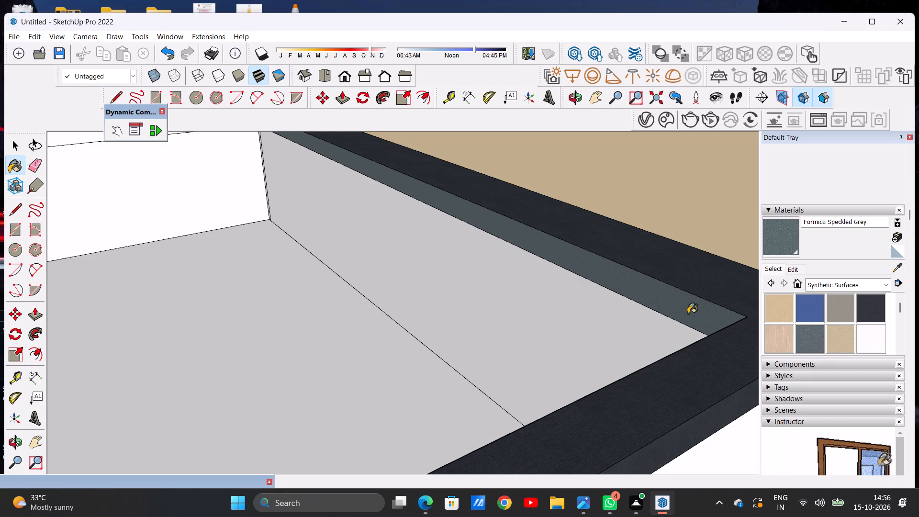
Paint the inner top band of the rear parapet wall with Formica Speckled Grey.
{"action": "scroll", "coordinate": [619, 297], "scroll_direction": "down", "scroll_amount": 16}
{"action": "scroll", "coordinate": [380, 270], "scroll_direction": "down", "scroll_amount": 1}
{"action": "scroll", "coordinate": [370, 270], "scroll_direction": "up", "scroll_amount": 7}
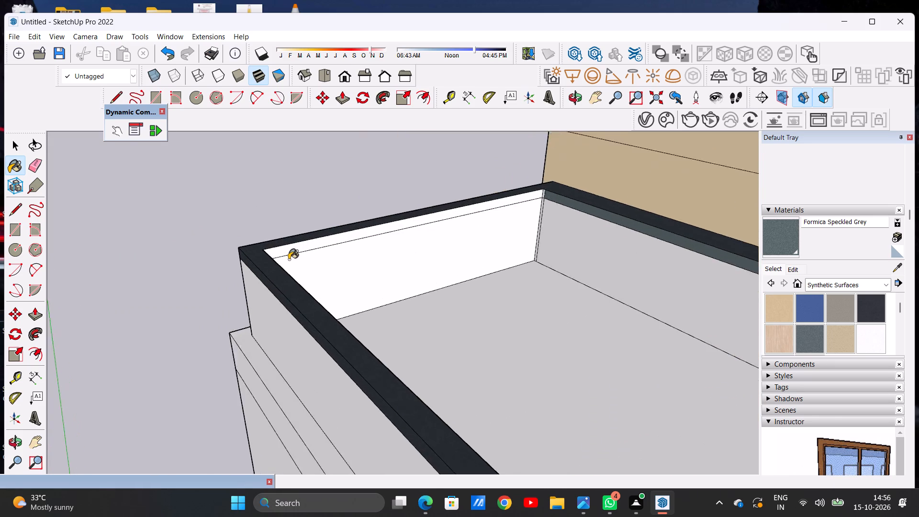
{"action": "scroll", "coordinate": [289, 259], "scroll_direction": "up", "scroll_amount": 10}
{"action": "left_click", "coordinate": [264, 245]}
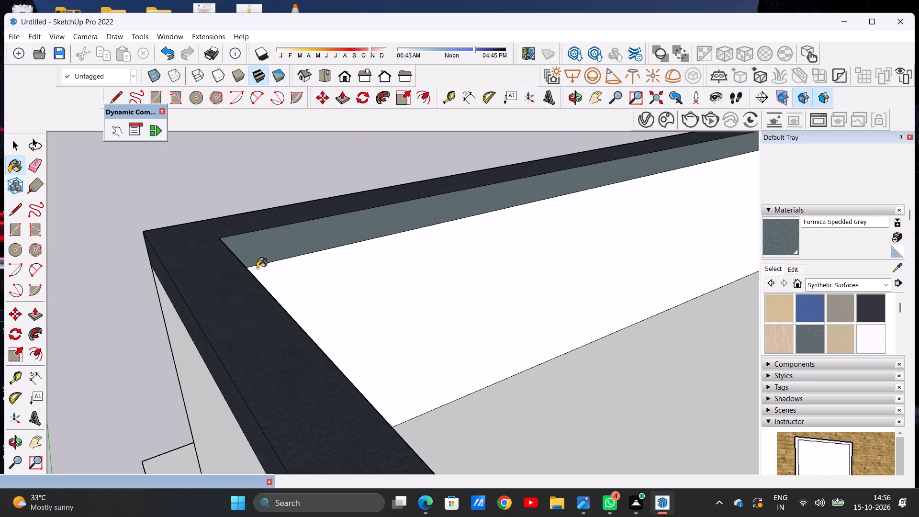
Paint the inner top band of the parapet wall on the building's outer side with Formica Speckled Grey.
{"action": "scroll", "coordinate": [360, 302], "scroll_direction": "down", "scroll_amount": 20}
{"action": "scroll", "coordinate": [360, 302], "scroll_direction": "down", "scroll_amount": 3}
{"action": "middle_click_drag", "start_coordinate": [416, 325], "coordinate": [232, 293]}
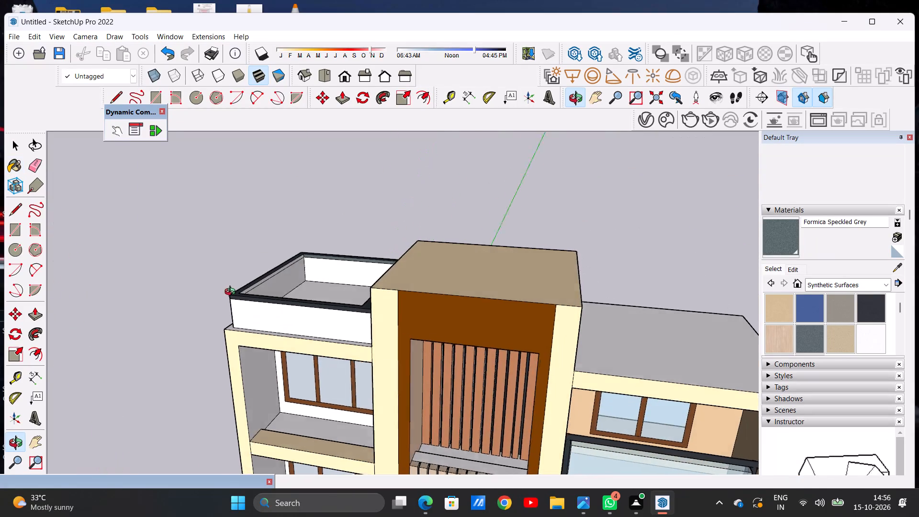
{"action": "middle_click_drag", "start_coordinate": [232, 293], "coordinate": [232, 292]}
{"action": "scroll", "coordinate": [236, 292], "scroll_direction": "up", "scroll_amount": 7}
{"action": "scroll", "coordinate": [247, 285], "scroll_direction": "up", "scroll_amount": 15}
{"action": "left_click", "coordinate": [241, 282]}
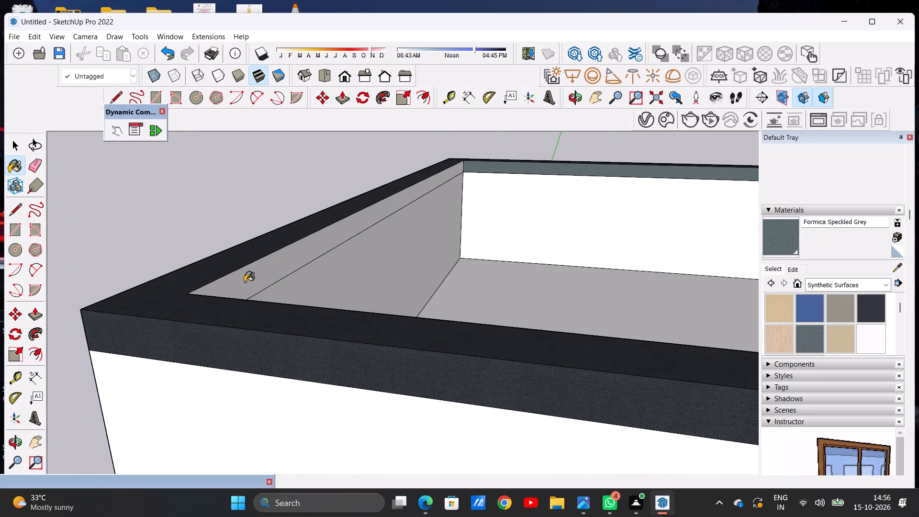
Paint the outer face of the front parapet wall with Translucent Glass Blue from Glass and Mirrors.
{"action": "scroll", "coordinate": [533, 290], "scroll_direction": "down", "scroll_amount": 11}
{"action": "scroll", "coordinate": [411, 315], "scroll_direction": "down", "scroll_amount": 6}
{"action": "middle_click_drag", "start_coordinate": [478, 322], "coordinate": [501, 292]}
{"action": "scroll", "coordinate": [511, 314], "scroll_direction": "up", "scroll_amount": 6}
{"action": "left_click", "coordinate": [841, 285]}
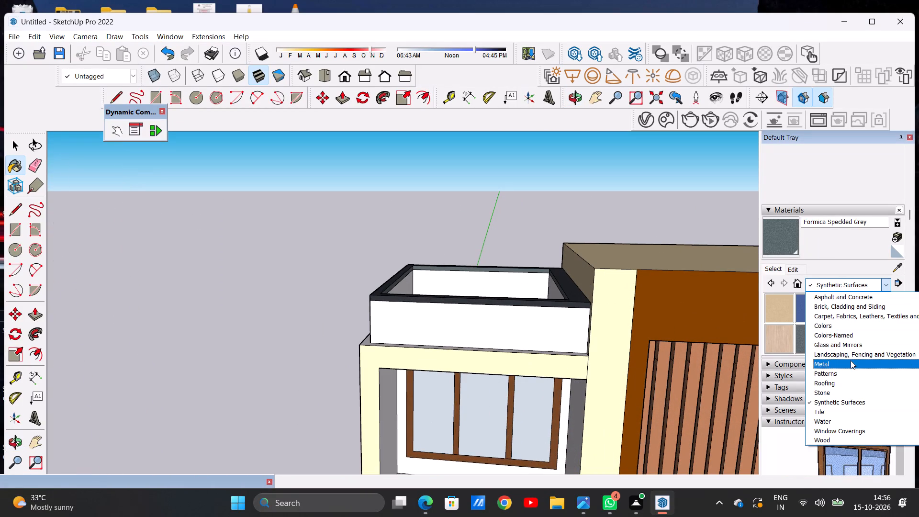
{"action": "left_click", "coordinate": [849, 341]}
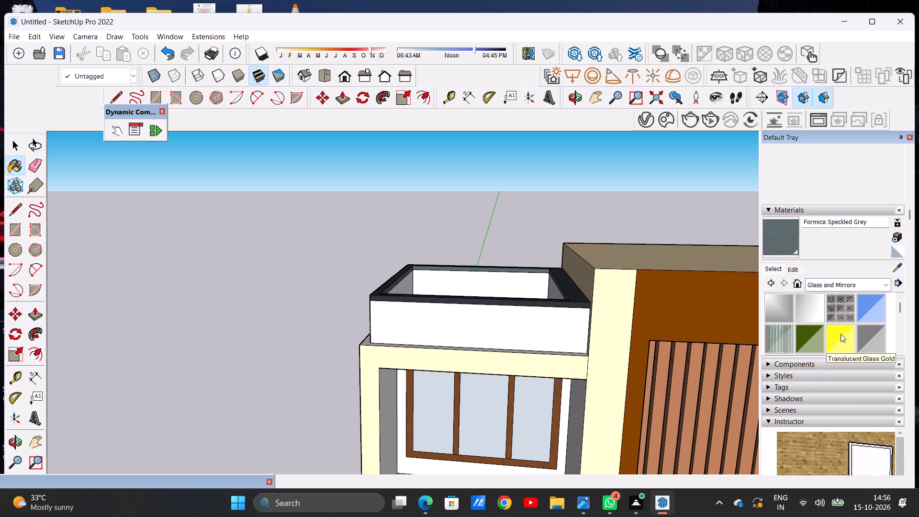
{"action": "scroll", "coordinate": [880, 309], "scroll_direction": "up", "scroll_amount": 3}
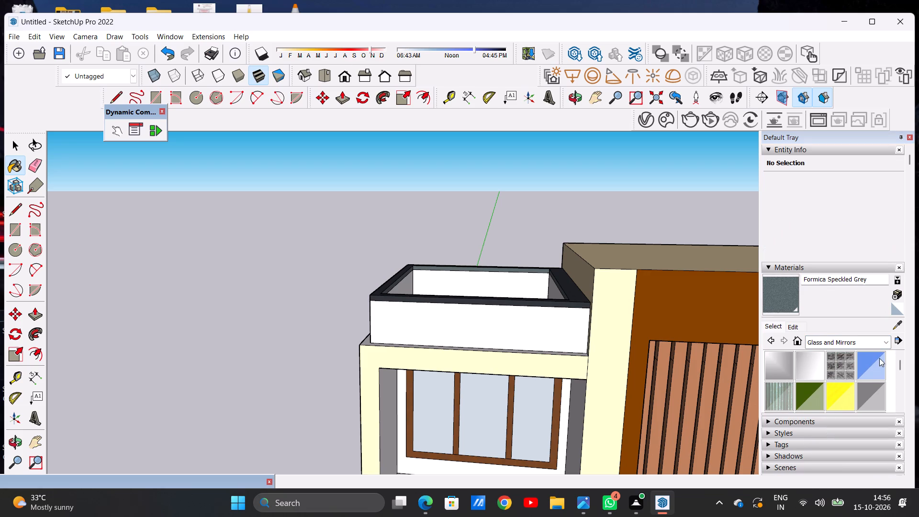
{"action": "left_click", "coordinate": [874, 363]}
{"action": "left_click", "coordinate": [472, 324]}
{"action": "scroll", "coordinate": [528, 332], "scroll_direction": "down", "scroll_amount": 5}
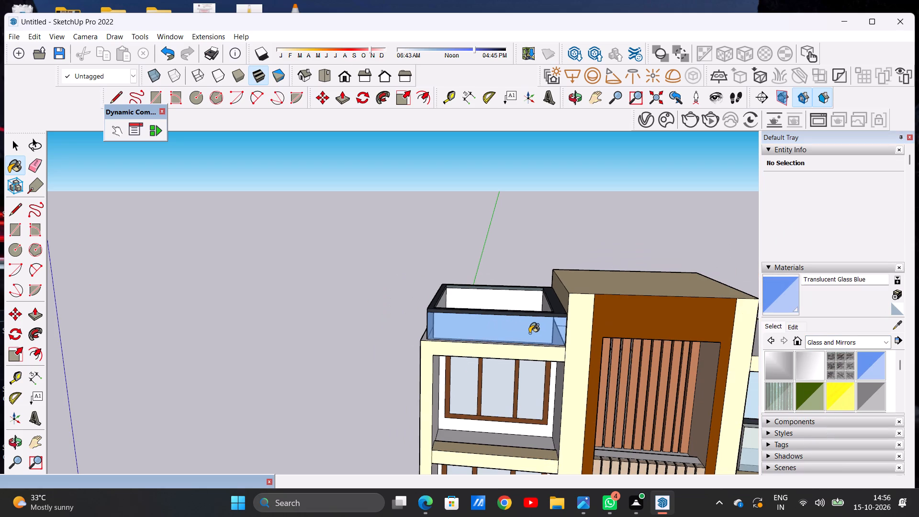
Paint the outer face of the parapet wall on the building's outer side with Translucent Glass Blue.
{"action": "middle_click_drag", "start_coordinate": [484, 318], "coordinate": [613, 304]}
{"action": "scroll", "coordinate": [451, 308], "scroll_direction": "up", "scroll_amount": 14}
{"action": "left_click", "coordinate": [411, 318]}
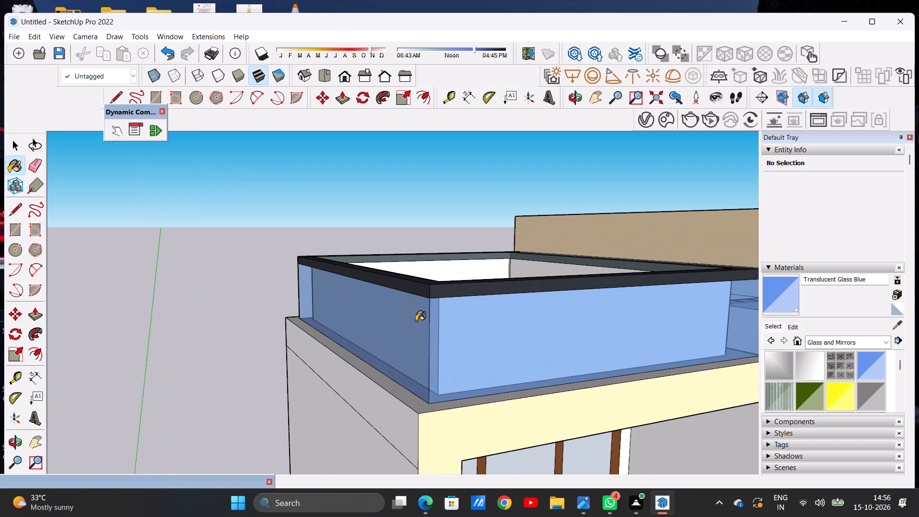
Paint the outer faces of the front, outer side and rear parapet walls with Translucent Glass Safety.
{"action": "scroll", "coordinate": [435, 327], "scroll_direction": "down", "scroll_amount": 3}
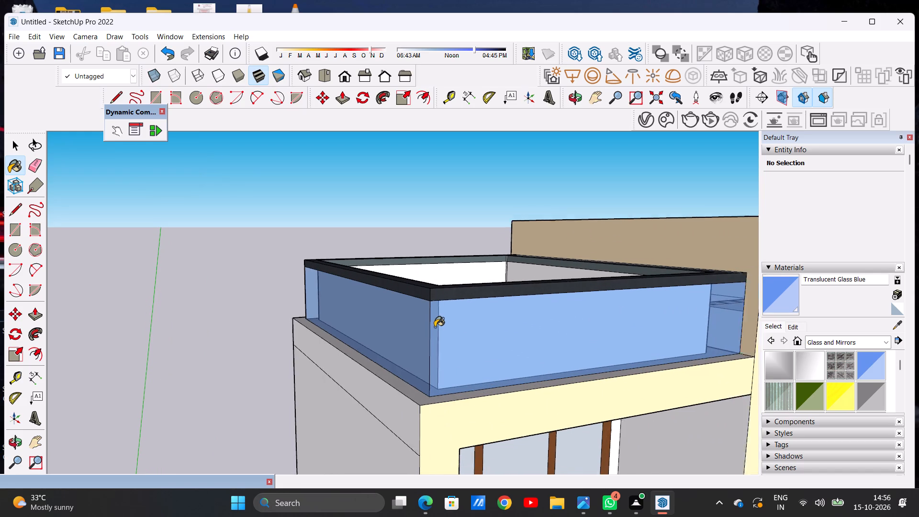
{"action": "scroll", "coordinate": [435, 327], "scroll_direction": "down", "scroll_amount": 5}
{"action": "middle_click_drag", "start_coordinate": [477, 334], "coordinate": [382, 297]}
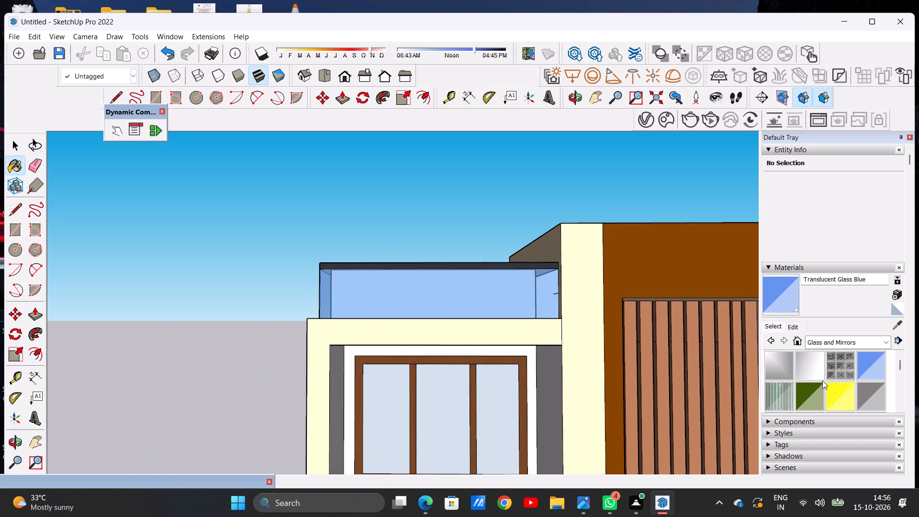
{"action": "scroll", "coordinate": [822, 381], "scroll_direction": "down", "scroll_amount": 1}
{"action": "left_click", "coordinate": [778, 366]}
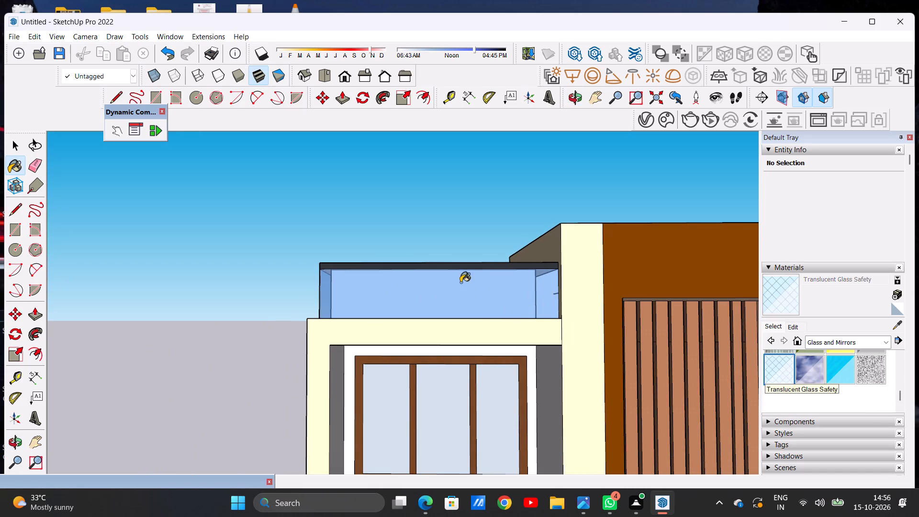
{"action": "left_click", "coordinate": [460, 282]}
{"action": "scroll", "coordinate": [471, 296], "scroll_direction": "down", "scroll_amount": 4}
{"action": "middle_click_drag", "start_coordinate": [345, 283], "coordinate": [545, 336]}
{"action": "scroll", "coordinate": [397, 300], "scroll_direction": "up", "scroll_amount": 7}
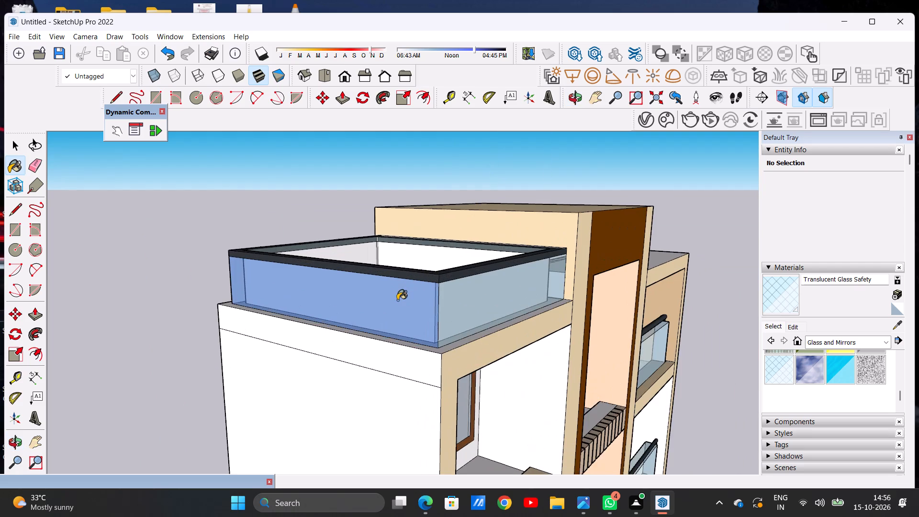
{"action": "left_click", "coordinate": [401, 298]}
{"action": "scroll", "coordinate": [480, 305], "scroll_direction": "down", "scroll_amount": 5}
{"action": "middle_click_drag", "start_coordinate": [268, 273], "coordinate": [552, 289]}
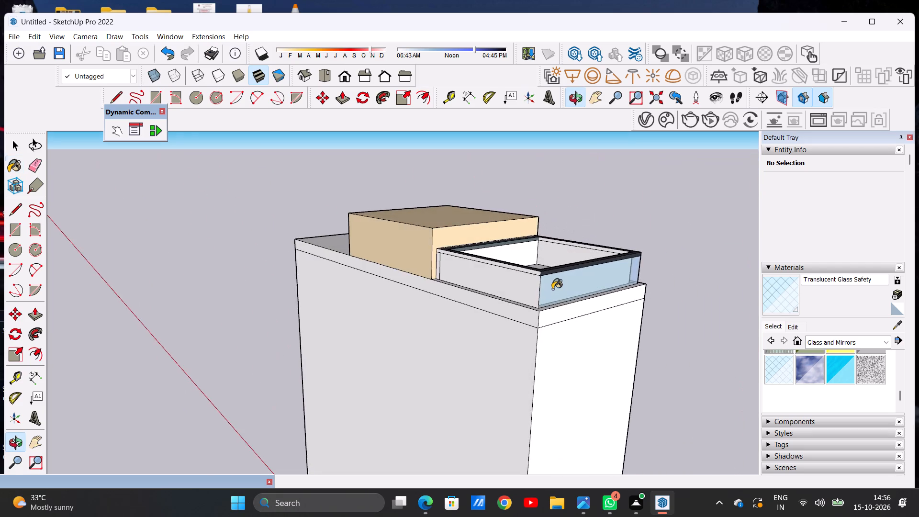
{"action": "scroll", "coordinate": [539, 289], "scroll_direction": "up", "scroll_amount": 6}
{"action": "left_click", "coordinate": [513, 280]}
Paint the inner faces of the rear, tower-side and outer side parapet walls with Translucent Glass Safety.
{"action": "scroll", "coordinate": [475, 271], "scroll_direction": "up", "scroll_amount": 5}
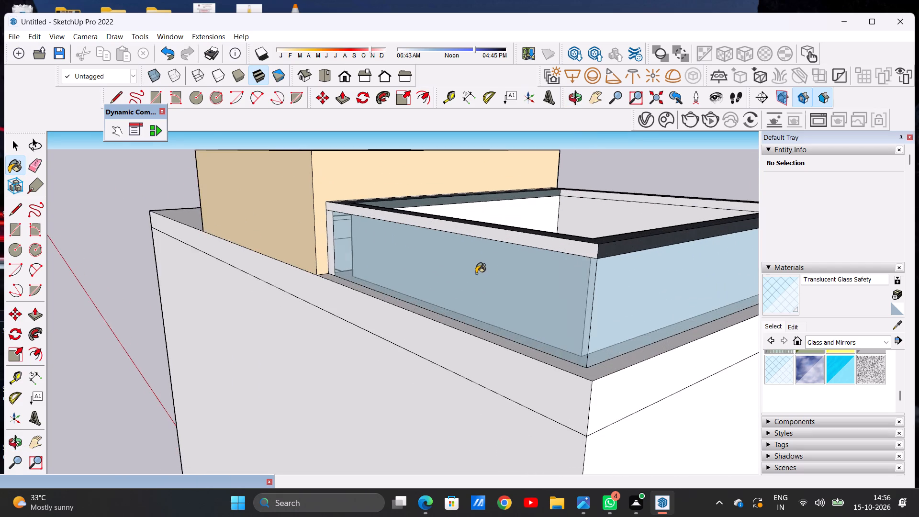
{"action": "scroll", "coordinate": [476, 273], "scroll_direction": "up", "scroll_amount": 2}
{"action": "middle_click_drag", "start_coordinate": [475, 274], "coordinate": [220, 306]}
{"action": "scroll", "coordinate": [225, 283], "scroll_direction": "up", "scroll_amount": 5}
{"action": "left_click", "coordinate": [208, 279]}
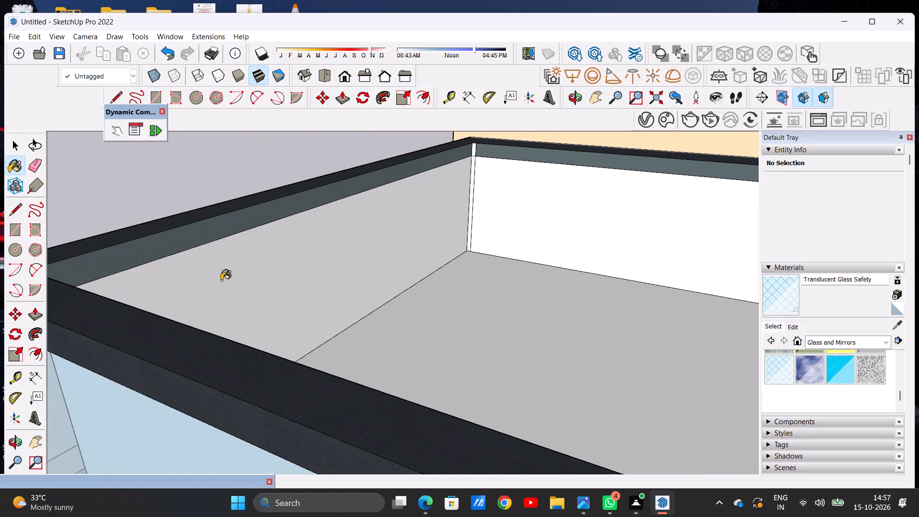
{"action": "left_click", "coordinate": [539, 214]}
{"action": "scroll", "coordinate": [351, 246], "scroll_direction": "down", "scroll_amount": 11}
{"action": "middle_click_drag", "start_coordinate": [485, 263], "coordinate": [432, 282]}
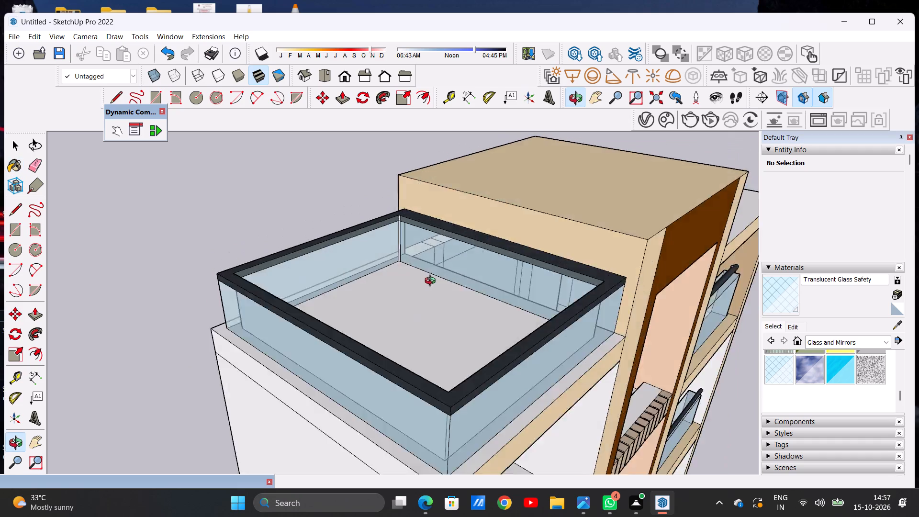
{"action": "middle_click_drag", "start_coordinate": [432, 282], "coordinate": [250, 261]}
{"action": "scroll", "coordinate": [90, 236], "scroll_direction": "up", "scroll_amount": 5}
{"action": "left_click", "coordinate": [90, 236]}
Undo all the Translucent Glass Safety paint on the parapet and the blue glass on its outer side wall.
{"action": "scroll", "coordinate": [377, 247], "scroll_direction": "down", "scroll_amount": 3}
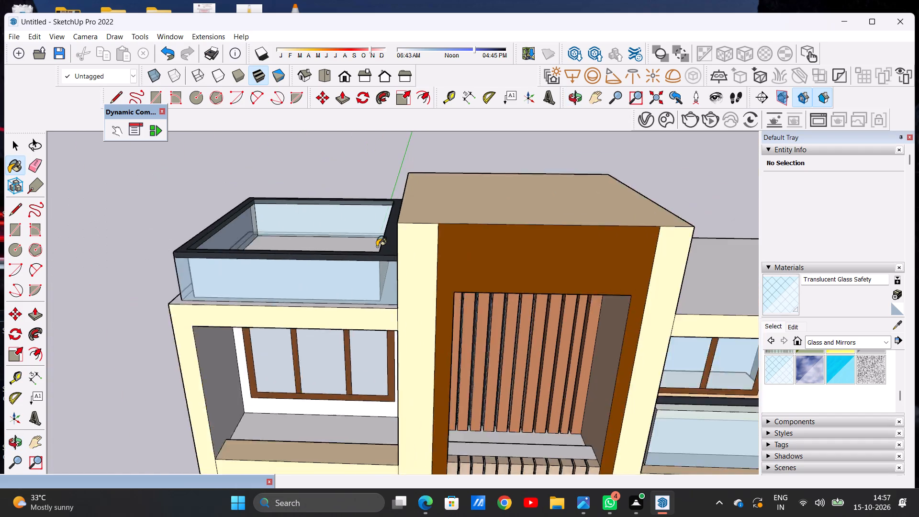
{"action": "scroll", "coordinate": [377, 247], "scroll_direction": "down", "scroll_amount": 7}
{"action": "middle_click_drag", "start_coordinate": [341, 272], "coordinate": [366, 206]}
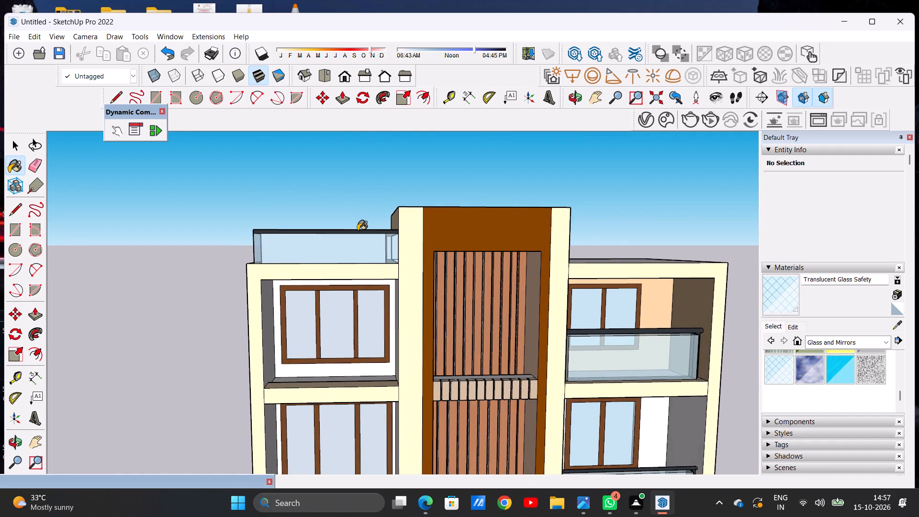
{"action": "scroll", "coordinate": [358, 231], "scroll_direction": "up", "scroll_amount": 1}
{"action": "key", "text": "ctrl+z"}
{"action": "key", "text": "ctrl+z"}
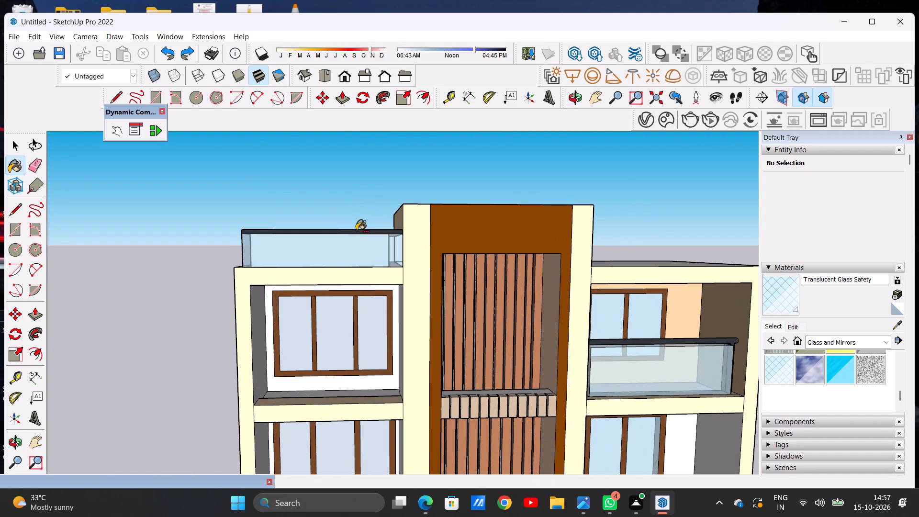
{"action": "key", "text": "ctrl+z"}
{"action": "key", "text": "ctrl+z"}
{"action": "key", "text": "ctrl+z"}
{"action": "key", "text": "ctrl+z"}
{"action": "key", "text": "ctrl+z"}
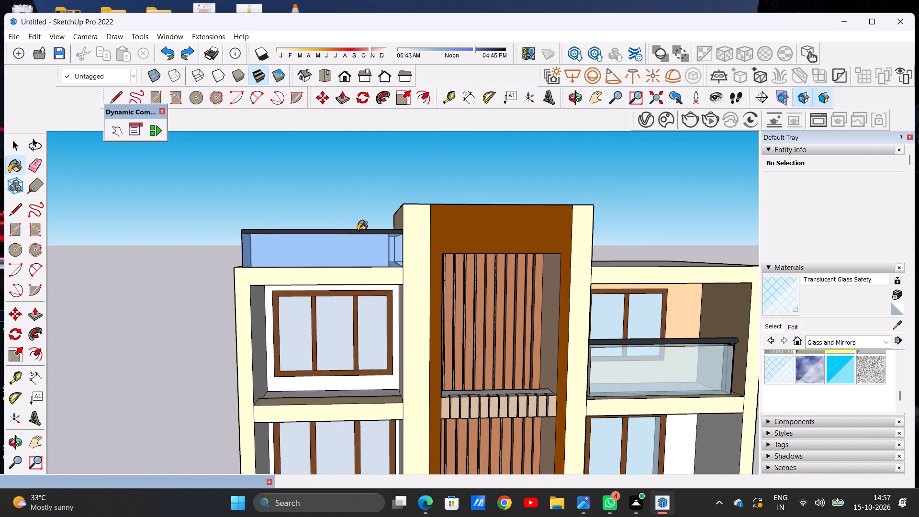
Paint the inner rim band of the parapet's front wall with Formica Speckled Grey.
{"action": "key", "text": "space"}
{"action": "middle_click_drag", "start_coordinate": [333, 244], "coordinate": [456, 373]}
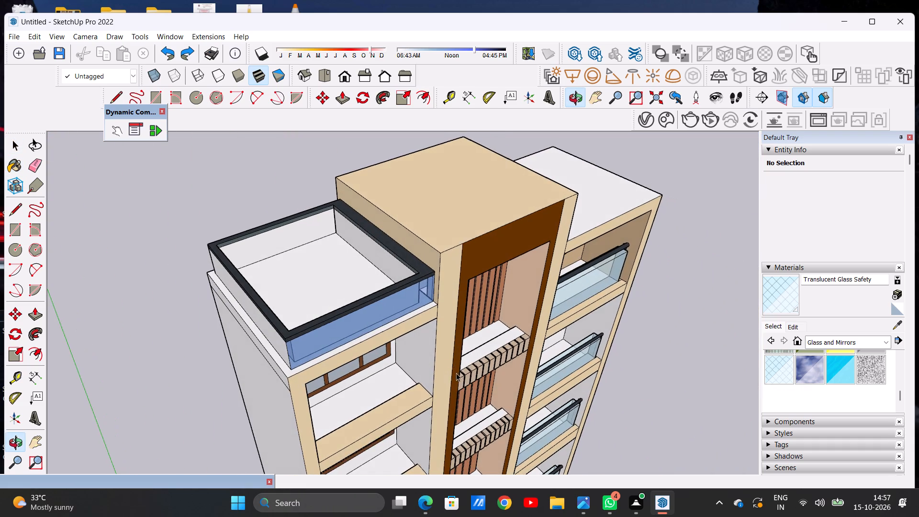
{"action": "scroll", "coordinate": [352, 327], "scroll_direction": "up", "scroll_amount": 8}
{"action": "middle_click_drag", "start_coordinate": [317, 306], "coordinate": [159, 277]}
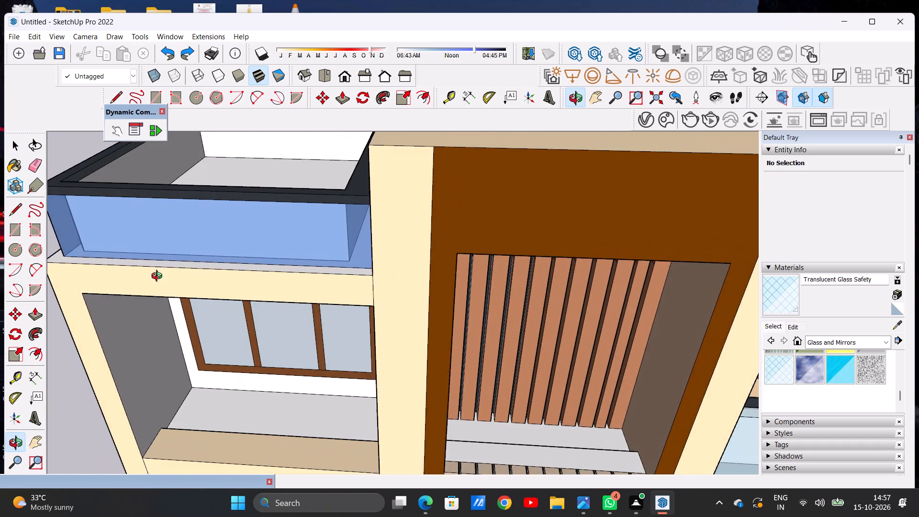
{"action": "middle_click_drag", "start_coordinate": [159, 277], "coordinate": [541, 296]}
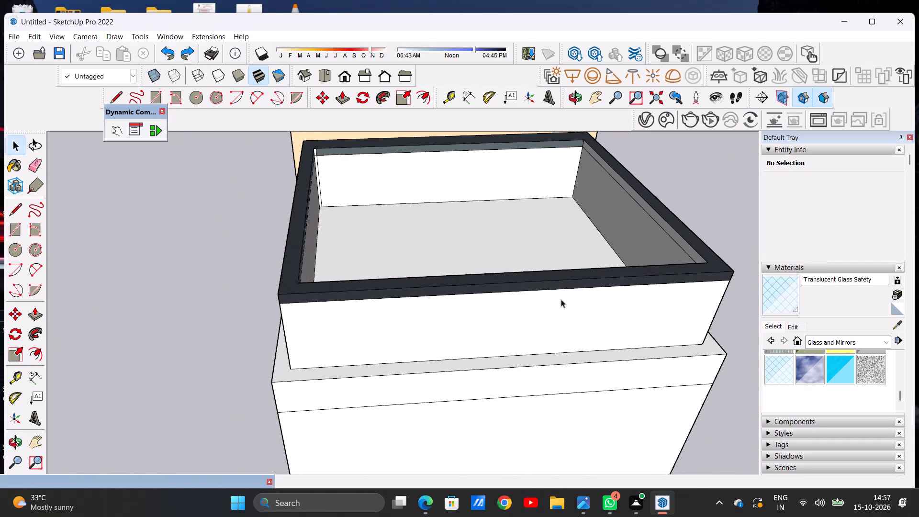
{"action": "left_click", "coordinate": [827, 282]}
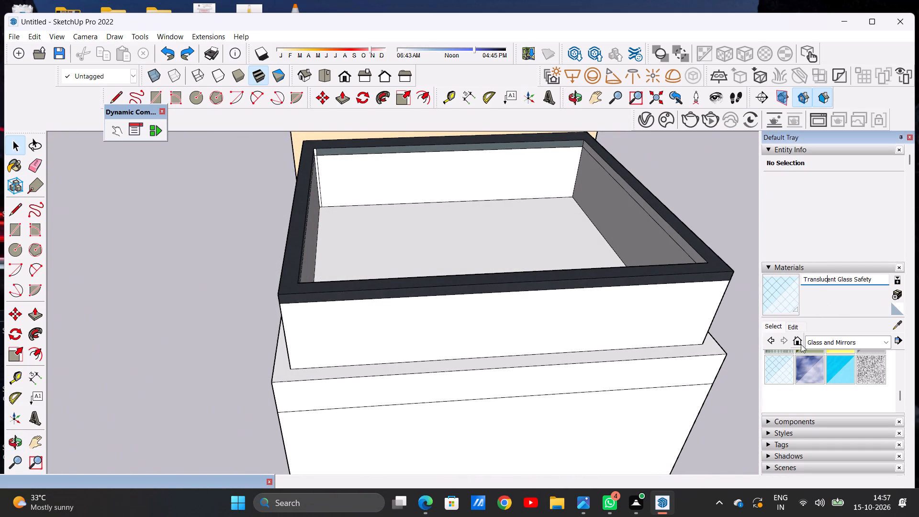
{"action": "left_click", "coordinate": [810, 345]}
{"action": "left_click", "coordinate": [828, 457]}
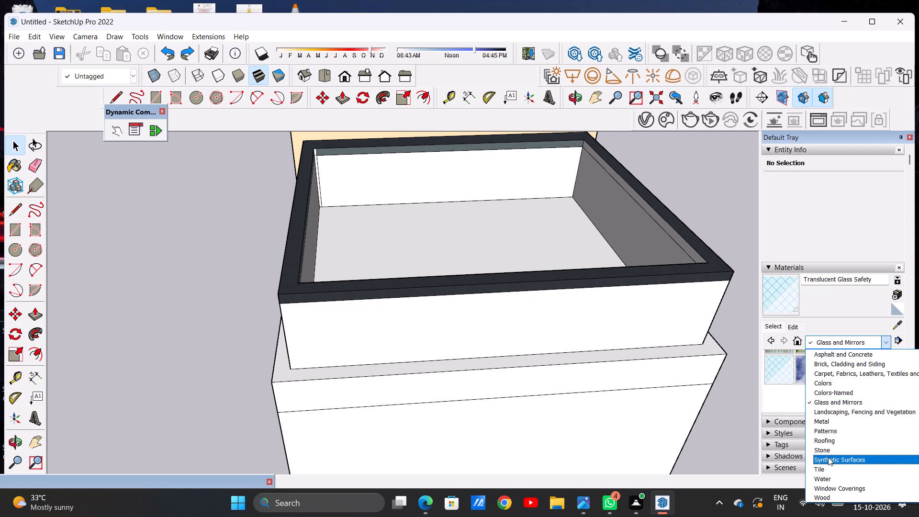
{"action": "left_click", "coordinate": [812, 387]}
{"action": "scroll", "coordinate": [687, 269], "scroll_direction": "up", "scroll_amount": 7}
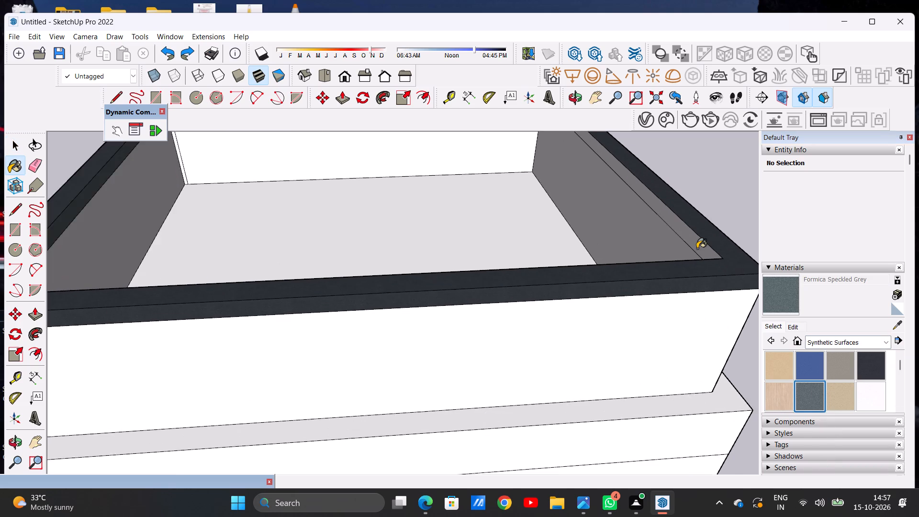
{"action": "scroll", "coordinate": [697, 248], "scroll_direction": "up", "scroll_amount": 5}
{"action": "left_click", "coordinate": [695, 246]}
Paint the remaining inner rim face at the parapet's front outer corner with Formica Speckled Grey.
{"action": "scroll", "coordinate": [531, 306], "scroll_direction": "down", "scroll_amount": 16}
{"action": "scroll", "coordinate": [501, 310], "scroll_direction": "up", "scroll_amount": 1}
{"action": "middle_click_drag", "start_coordinate": [497, 308], "coordinate": [486, 299]}
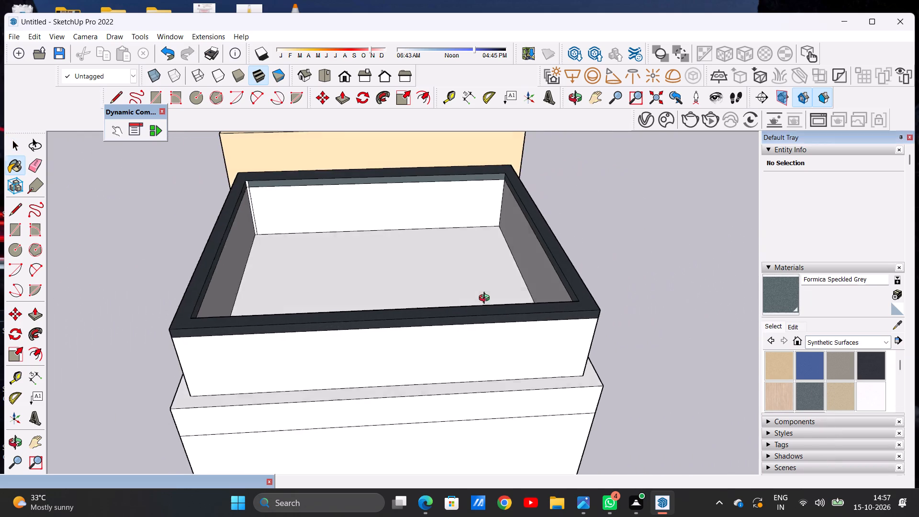
{"action": "middle_click_drag", "start_coordinate": [486, 299], "coordinate": [212, 312]}
{"action": "scroll", "coordinate": [217, 315], "scroll_direction": "down", "scroll_amount": 5}
{"action": "scroll", "coordinate": [316, 169], "scroll_direction": "up", "scroll_amount": 6}
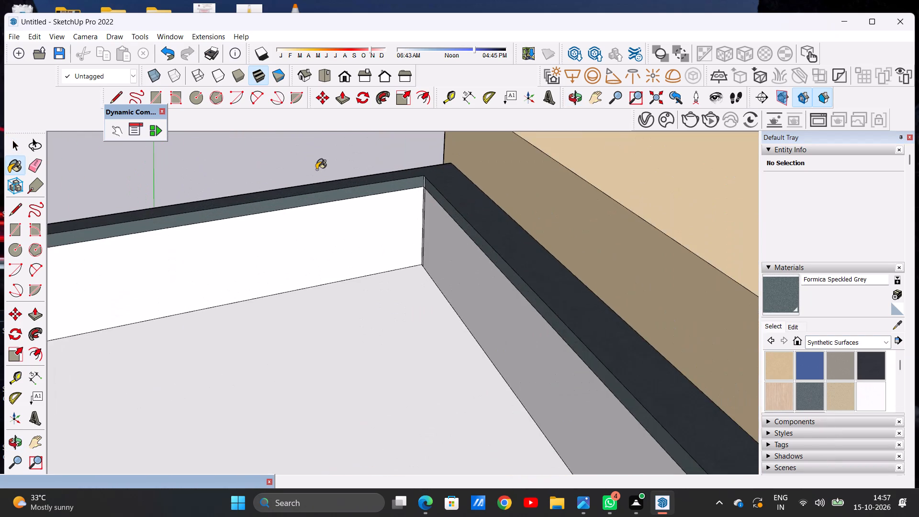
{"action": "scroll", "coordinate": [414, 227], "scroll_direction": "up", "scroll_amount": 1}
{"action": "scroll", "coordinate": [415, 227], "scroll_direction": "down", "scroll_amount": 1}
{"action": "scroll", "coordinate": [416, 227], "scroll_direction": "up", "scroll_amount": 3}
{"action": "middle_click_drag", "start_coordinate": [443, 248], "coordinate": [446, 259]}
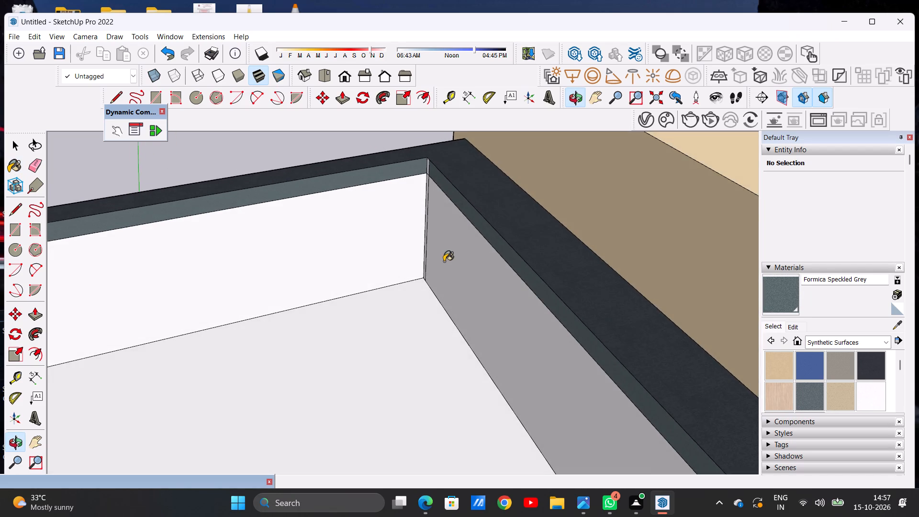
{"action": "scroll", "coordinate": [445, 261], "scroll_direction": "down", "scroll_amount": 14}
{"action": "middle_click_drag", "start_coordinate": [433, 294], "coordinate": [252, 249]}
{"action": "scroll", "coordinate": [186, 265], "scroll_direction": "up", "scroll_amount": 4}
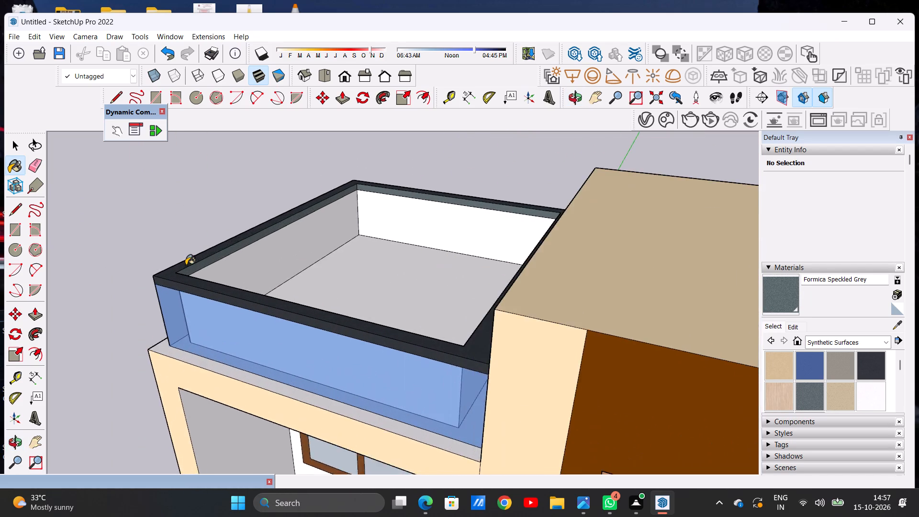
{"action": "scroll", "coordinate": [186, 265], "scroll_direction": "up", "scroll_amount": 8}
{"action": "scroll", "coordinate": [188, 272], "scroll_direction": "down", "scroll_amount": 1}
{"action": "scroll", "coordinate": [188, 272], "scroll_direction": "up", "scroll_amount": 6}
{"action": "left_click", "coordinate": [188, 272]}
Repaint the outer face of the front parapet wall with Translucent Glass Safety.
{"action": "scroll", "coordinate": [302, 288], "scroll_direction": "down", "scroll_amount": 16}
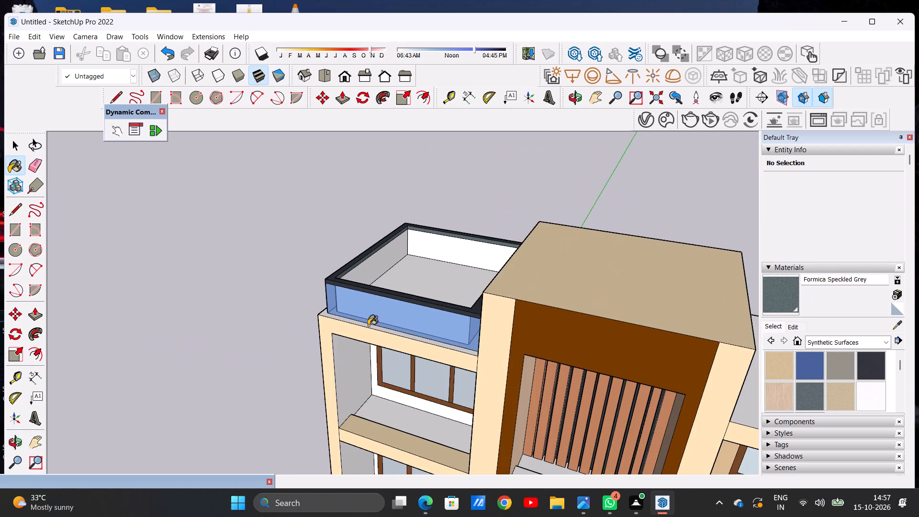
{"action": "middle_click_drag", "start_coordinate": [383, 329], "coordinate": [451, 291]}
{"action": "left_click", "coordinate": [821, 345]}
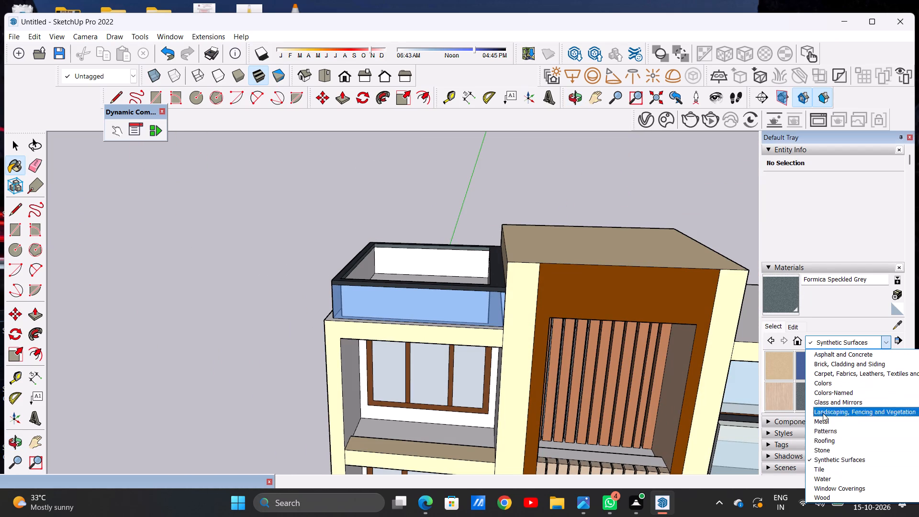
{"action": "left_click", "coordinate": [826, 402]}
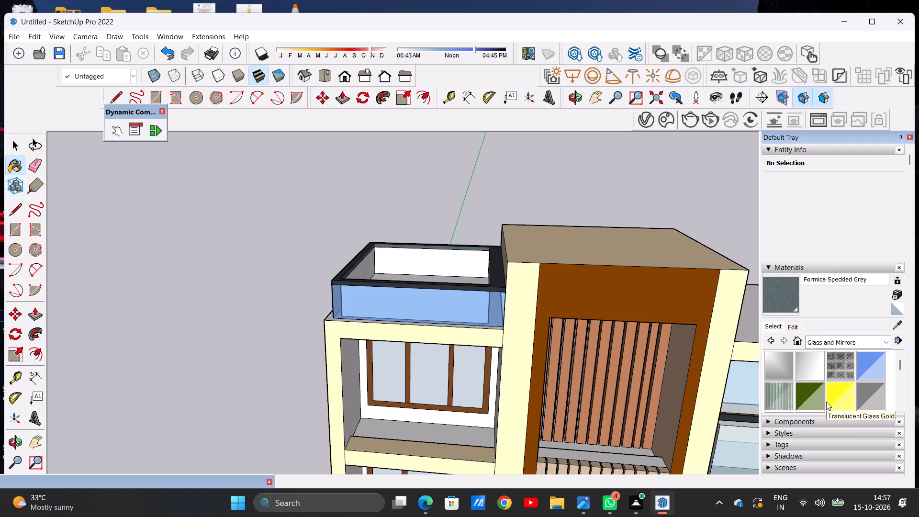
{"action": "scroll", "coordinate": [811, 377], "scroll_direction": "down", "scroll_amount": 1}
{"action": "left_click", "coordinate": [782, 375]}
{"action": "scroll", "coordinate": [514, 313], "scroll_direction": "up", "scroll_amount": 3}
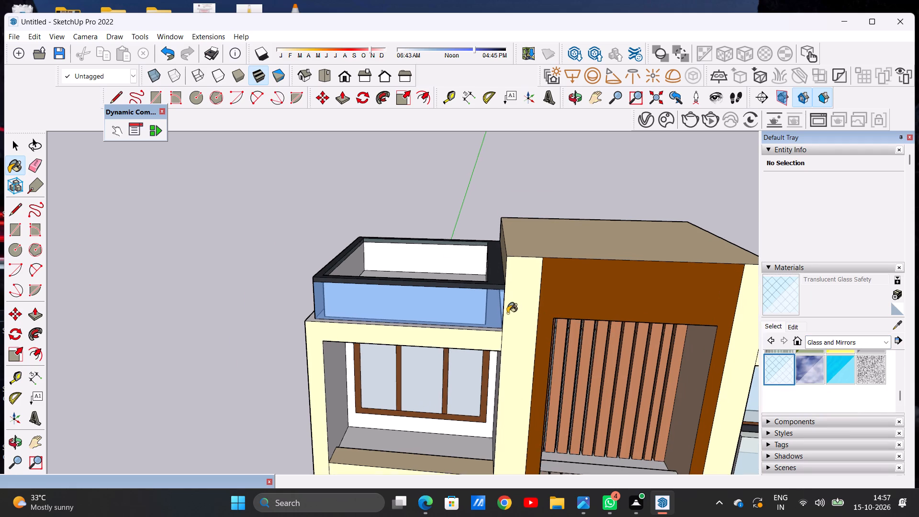
{"action": "scroll", "coordinate": [506, 313], "scroll_direction": "down", "scroll_amount": 1}
{"action": "scroll", "coordinate": [507, 313], "scroll_direction": "up", "scroll_amount": 7}
{"action": "left_click", "coordinate": [456, 300]}
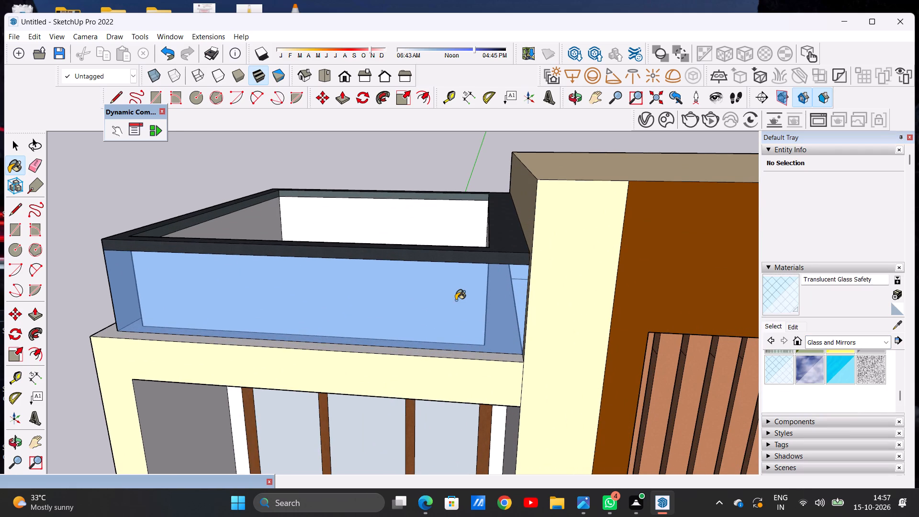
Paint the outer faces of the outer side and rear parapet walls with Translucent Glass Safety.
{"action": "scroll", "coordinate": [525, 306], "scroll_direction": "down", "scroll_amount": 6}
{"action": "middle_click_drag", "start_coordinate": [400, 306], "coordinate": [596, 320]}
{"action": "scroll", "coordinate": [511, 302], "scroll_direction": "up", "scroll_amount": 2}
{"action": "scroll", "coordinate": [511, 302], "scroll_direction": "down", "scroll_amount": 2}
{"action": "scroll", "coordinate": [511, 302], "scroll_direction": "up", "scroll_amount": 3}
{"action": "middle_click_drag", "start_coordinate": [399, 275], "coordinate": [225, 263]}
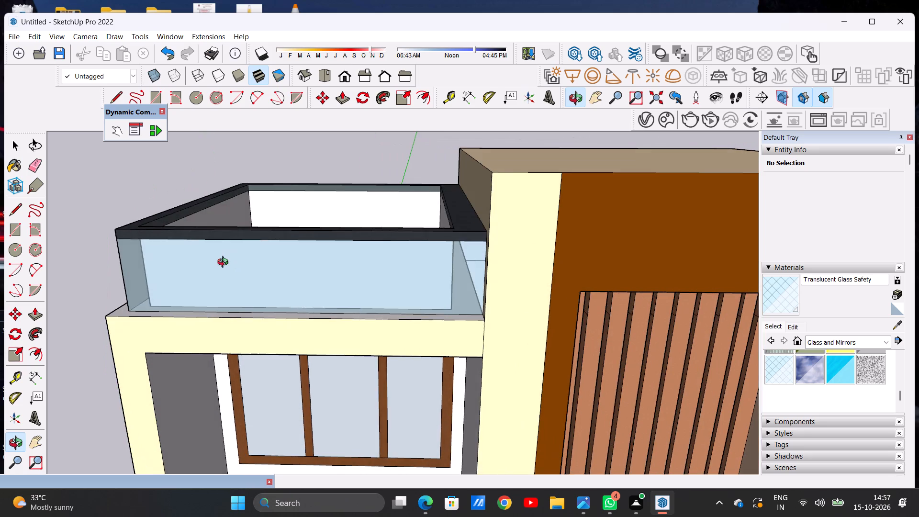
{"action": "middle_click_drag", "start_coordinate": [225, 263], "coordinate": [323, 265]}
{"action": "scroll", "coordinate": [485, 267], "scroll_direction": "down", "scroll_amount": 6}
{"action": "middle_click_drag", "start_coordinate": [347, 282], "coordinate": [382, 281]}
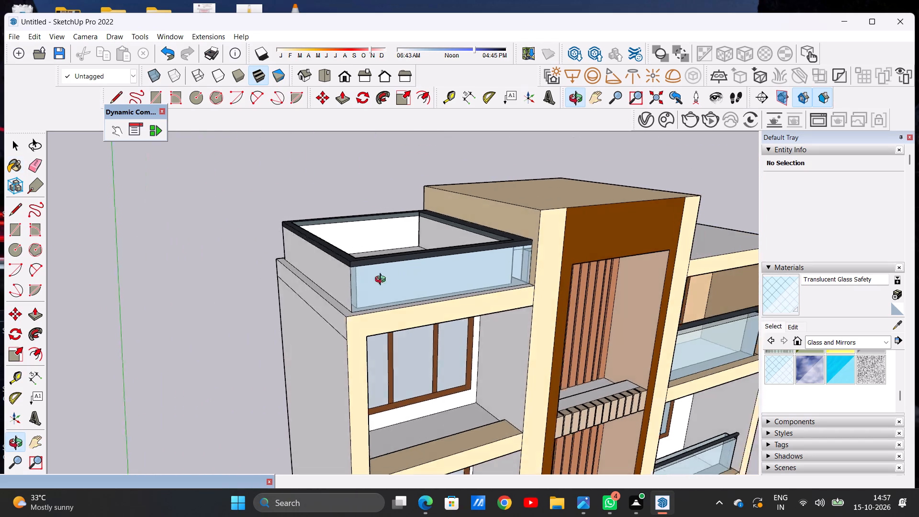
{"action": "middle_click_drag", "start_coordinate": [382, 281], "coordinate": [459, 273]}
{"action": "left_click", "coordinate": [444, 275]}
{"action": "middle_click_drag", "start_coordinate": [381, 271], "coordinate": [592, 284]}
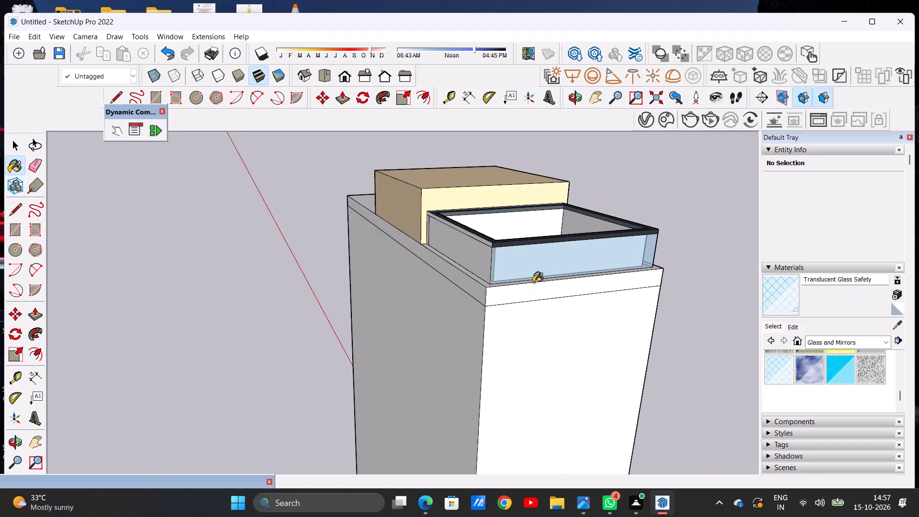
{"action": "middle_click_drag", "start_coordinate": [487, 281], "coordinate": [567, 285]}
{"action": "left_click", "coordinate": [562, 252]}
Paint the rear outer rim band and the narrow upright strip beside the tower with Formica Laminate Dark.
{"action": "middle_click_drag", "start_coordinate": [617, 244], "coordinate": [606, 249]}
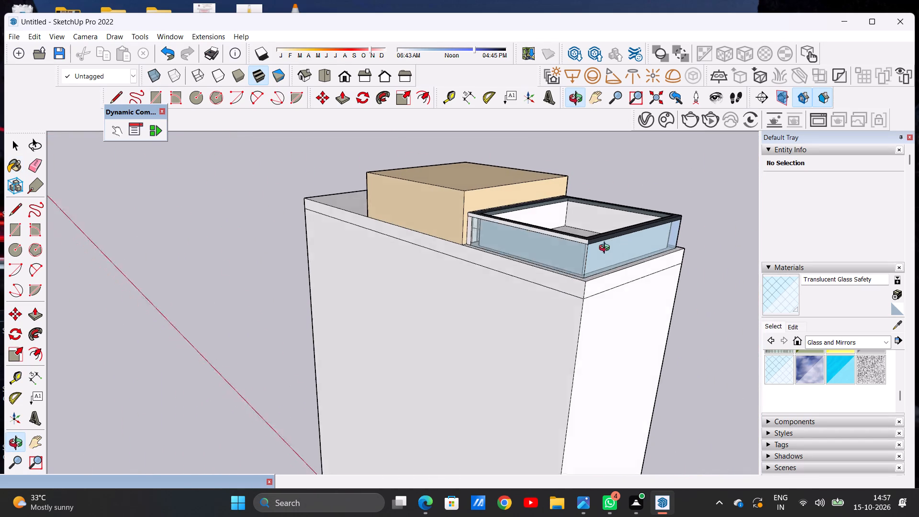
{"action": "middle_click_drag", "start_coordinate": [606, 249], "coordinate": [273, 267]}
{"action": "middle_click_drag", "start_coordinate": [362, 283], "coordinate": [654, 261]}
{"action": "middle_click_drag", "start_coordinate": [423, 266], "coordinate": [486, 260]}
{"action": "scroll", "coordinate": [535, 225], "scroll_direction": "up", "scroll_amount": 12}
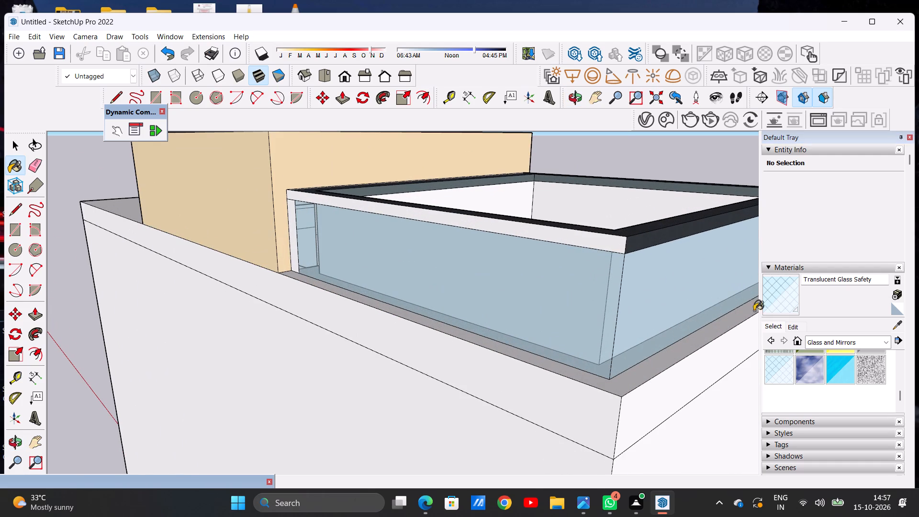
{"action": "left_click", "coordinate": [816, 344]}
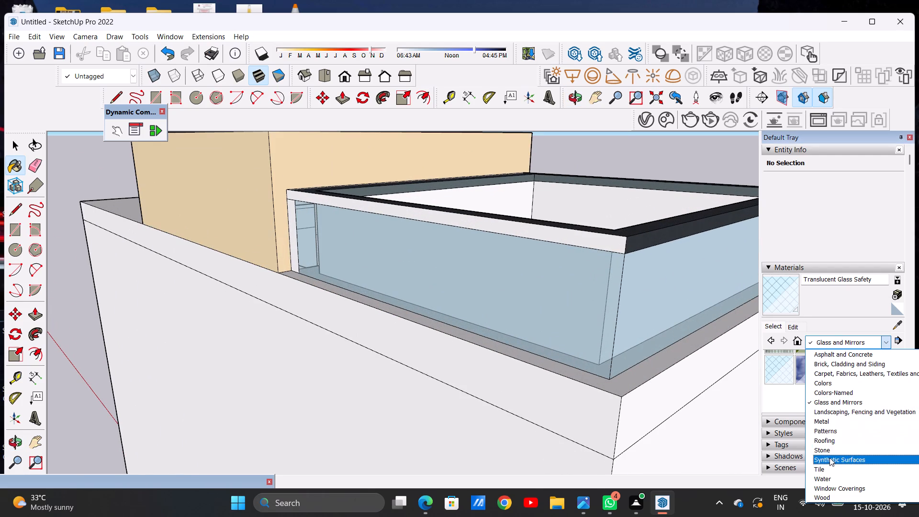
{"action": "left_click", "coordinate": [829, 458]}
{"action": "left_click", "coordinate": [871, 366]}
{"action": "scroll", "coordinate": [621, 234], "scroll_direction": "up", "scroll_amount": 8}
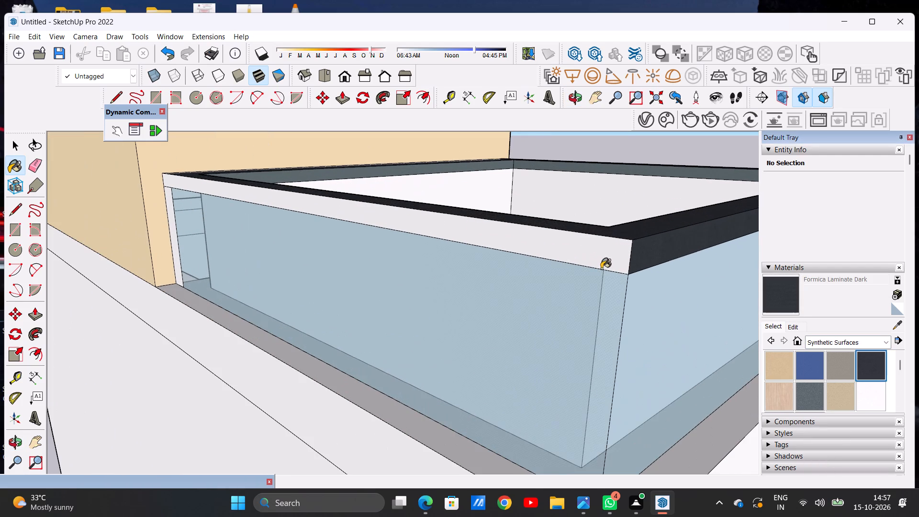
{"action": "left_click", "coordinate": [616, 255]}
{"action": "scroll", "coordinate": [192, 248], "scroll_direction": "up", "scroll_amount": 9}
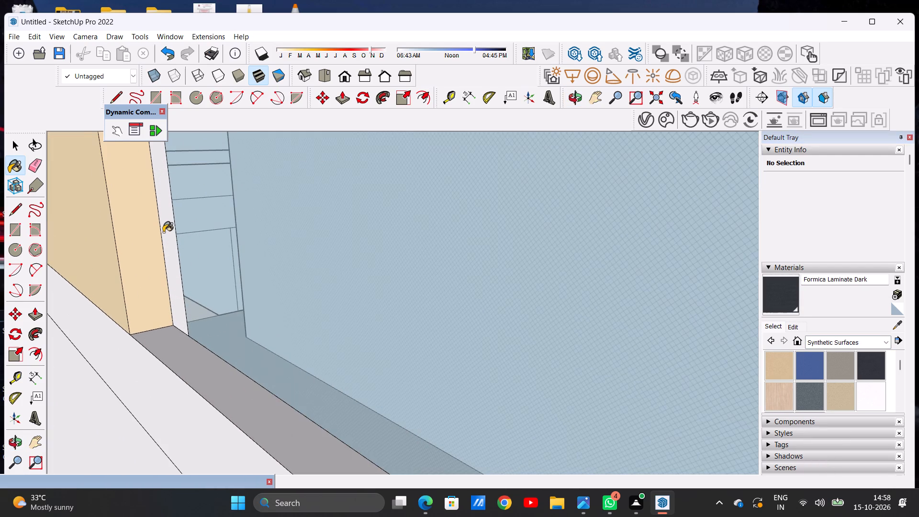
{"action": "left_click", "coordinate": [163, 231]}
Examine the painted parapet and the facade from the outer side, the front and above.
{"action": "scroll", "coordinate": [213, 247], "scroll_direction": "down", "scroll_amount": 20}
{"action": "middle_click_drag", "start_coordinate": [313, 269], "coordinate": [155, 264]}
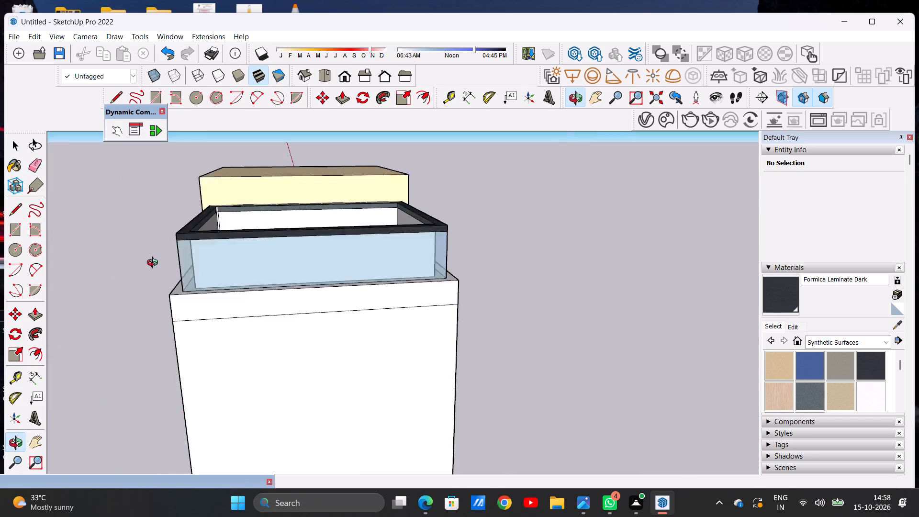
{"action": "middle_click_drag", "start_coordinate": [155, 264], "coordinate": [79, 261]}
{"action": "middle_click_drag", "start_coordinate": [410, 263], "coordinate": [215, 259]}
{"action": "scroll", "coordinate": [289, 269], "scroll_direction": "down", "scroll_amount": 5}
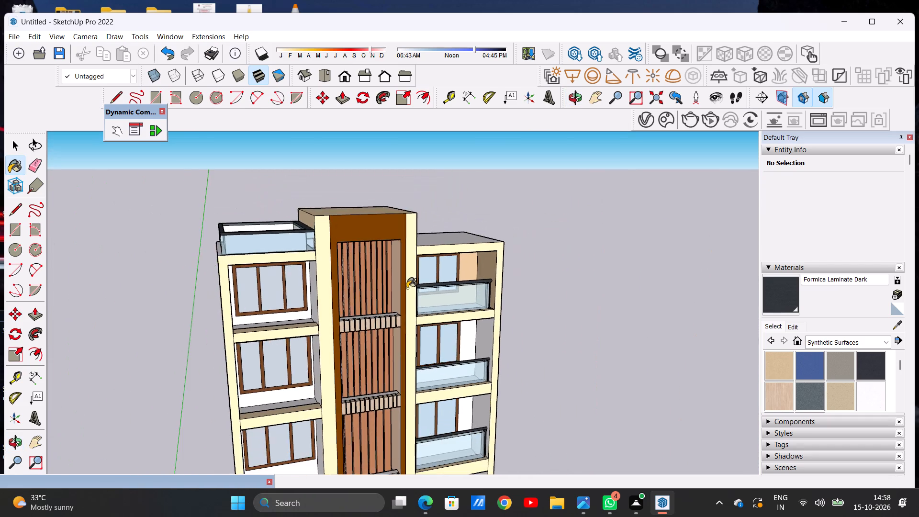
{"action": "middle_click_drag", "start_coordinate": [403, 292], "coordinate": [325, 277]}
{"action": "scroll", "coordinate": [269, 240], "scroll_direction": "up", "scroll_amount": 7}
{"action": "middle_click_drag", "start_coordinate": [263, 215], "coordinate": [310, 333]}
{"action": "key", "text": "space"}
{"action": "scroll", "coordinate": [377, 291], "scroll_direction": "down", "scroll_amount": 9}
{"action": "middle_click_drag", "start_coordinate": [345, 326], "coordinate": [303, 270]}
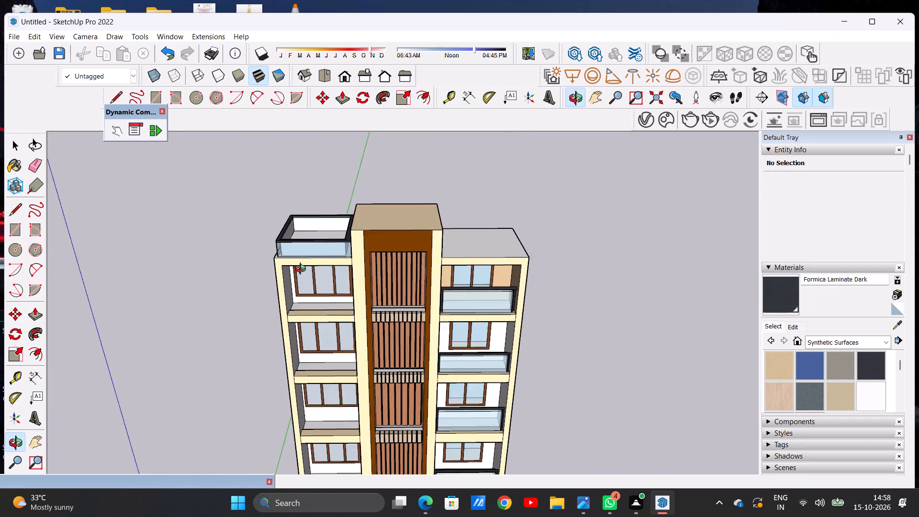
{"action": "middle_click_drag", "start_coordinate": [303, 270], "coordinate": [309, 219]}
Paint the inner faces of the rear, outer side and tower-side parapet walls with Formica Graystone.
{"action": "scroll", "coordinate": [300, 201], "scroll_direction": "up", "scroll_amount": 15}
{"action": "middle_click_drag", "start_coordinate": [388, 202], "coordinate": [381, 347]}
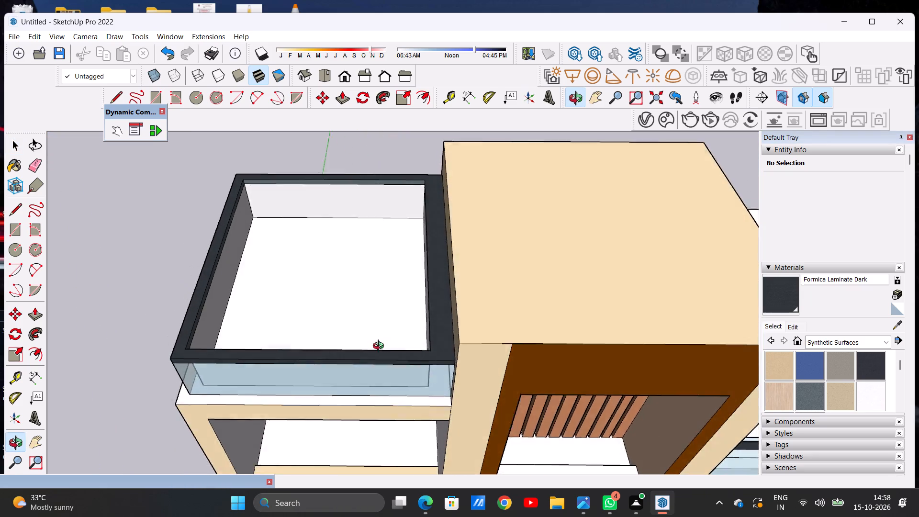
{"action": "middle_click_drag", "start_coordinate": [381, 347], "coordinate": [378, 386]}
{"action": "left_click", "coordinate": [841, 370]}
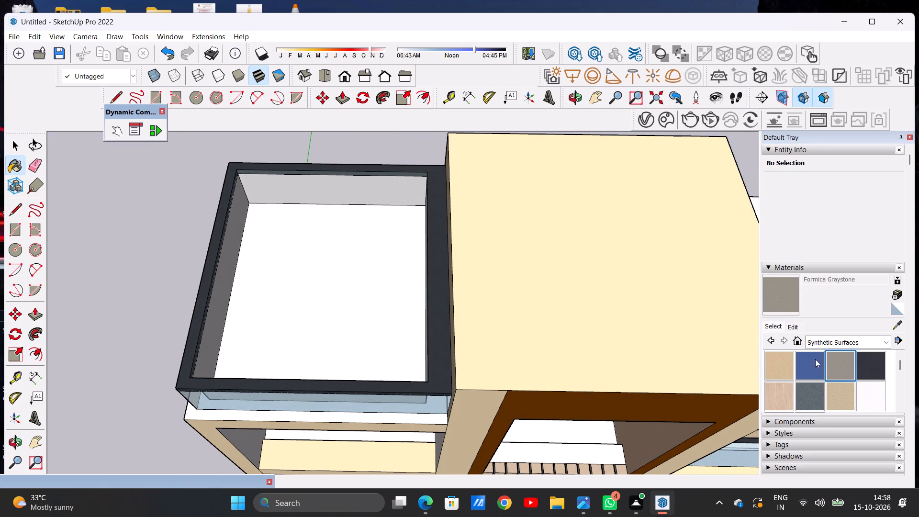
{"action": "scroll", "coordinate": [300, 195], "scroll_direction": "up", "scroll_amount": 11}
{"action": "left_click", "coordinate": [308, 181]}
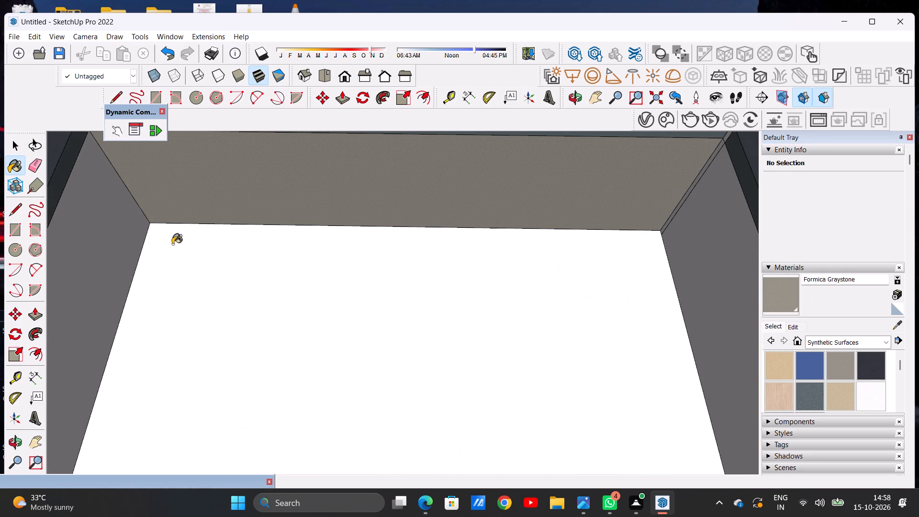
{"action": "left_click", "coordinate": [77, 300]}
{"action": "scroll", "coordinate": [310, 256], "scroll_direction": "down", "scroll_amount": 10}
{"action": "middle_click_drag", "start_coordinate": [335, 312], "coordinate": [453, 277]}
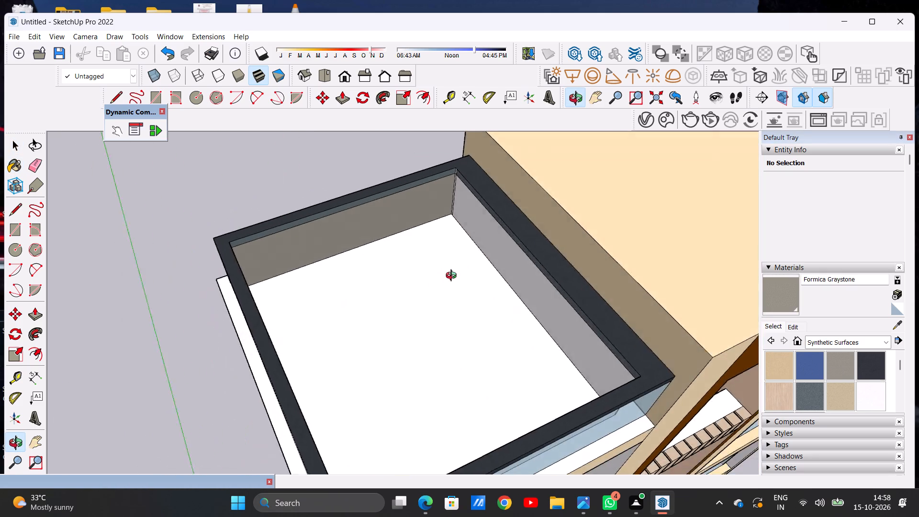
{"action": "middle_click_drag", "start_coordinate": [453, 277], "coordinate": [484, 250]}
{"action": "scroll", "coordinate": [628, 259], "scroll_direction": "up", "scroll_amount": 5}
{"action": "left_click", "coordinate": [562, 294]}
Paint the narrow vertical strips in the inner corner between the rear and tower-side parapet walls with Formica Graystone, including the rim section.
{"action": "scroll", "coordinate": [306, 302], "scroll_direction": "down", "scroll_amount": 5}
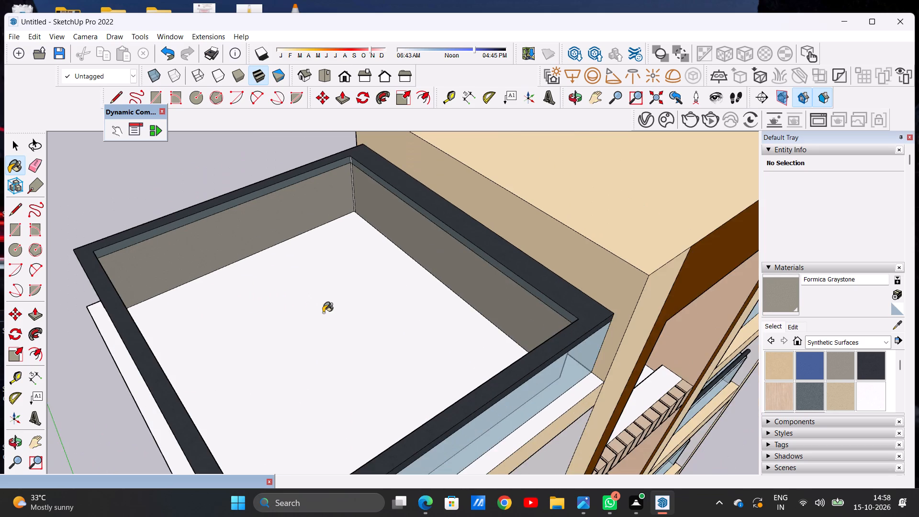
{"action": "scroll", "coordinate": [345, 167], "scroll_direction": "up", "scroll_amount": 20}
{"action": "left_click", "coordinate": [345, 171]}
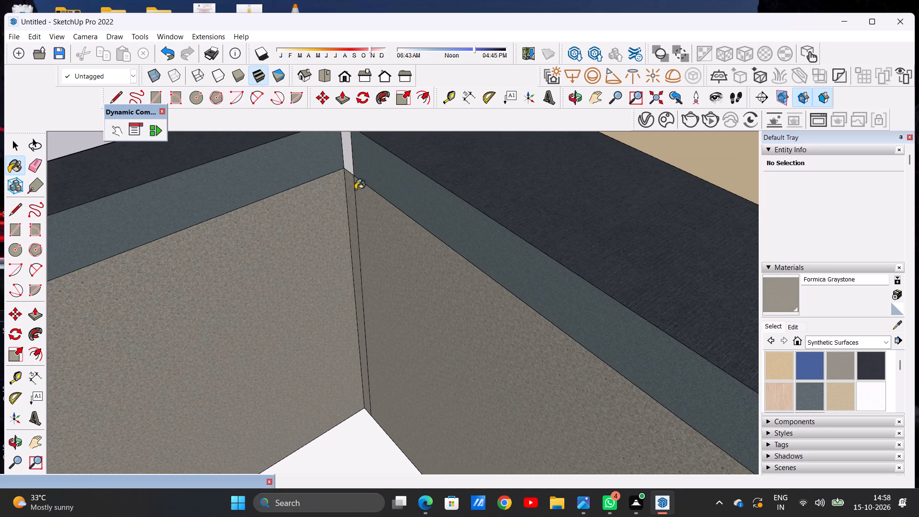
{"action": "scroll", "coordinate": [365, 225], "scroll_direction": "down", "scroll_amount": 8}
{"action": "scroll", "coordinate": [351, 172], "scroll_direction": "up", "scroll_amount": 17}
{"action": "left_click", "coordinate": [359, 193]}
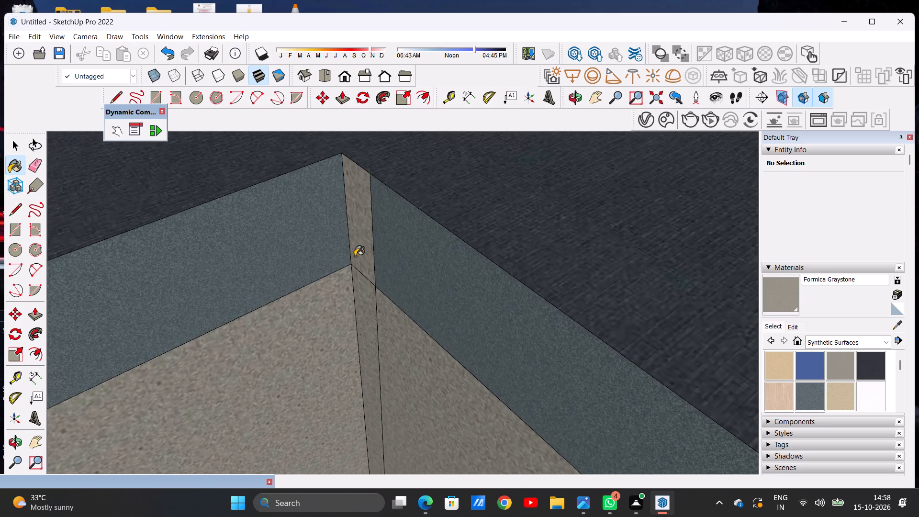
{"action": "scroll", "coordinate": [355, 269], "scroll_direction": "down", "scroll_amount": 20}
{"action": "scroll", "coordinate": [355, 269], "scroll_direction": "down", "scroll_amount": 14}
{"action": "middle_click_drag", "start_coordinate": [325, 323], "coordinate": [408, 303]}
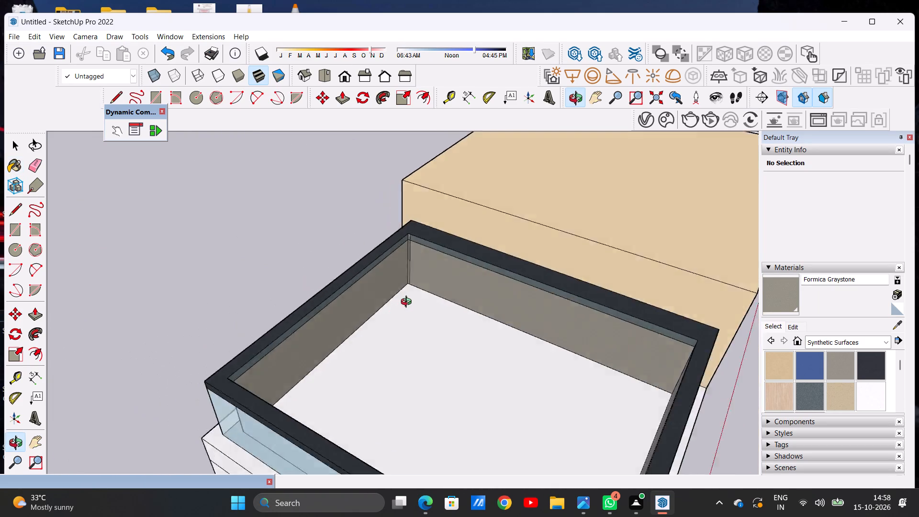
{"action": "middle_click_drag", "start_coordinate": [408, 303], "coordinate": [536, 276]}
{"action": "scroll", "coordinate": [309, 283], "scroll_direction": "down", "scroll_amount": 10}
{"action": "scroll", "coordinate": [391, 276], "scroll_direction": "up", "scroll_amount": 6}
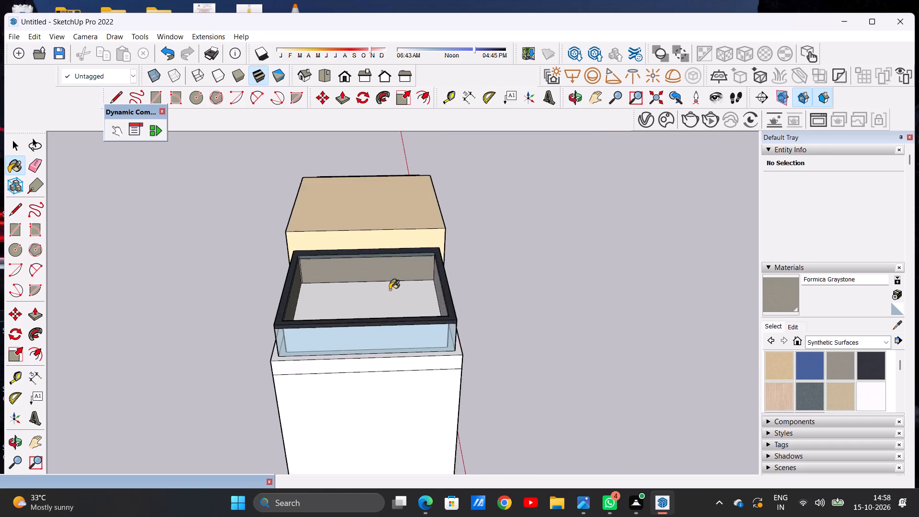
Paint the inner face of the front parapet wall with Formica Graystone.
{"action": "scroll", "coordinate": [390, 290], "scroll_direction": "up", "scroll_amount": 2}
{"action": "middle_click_drag", "start_coordinate": [385, 292], "coordinate": [527, 269]}
{"action": "scroll", "coordinate": [589, 225], "scroll_direction": "up", "scroll_amount": 14}
{"action": "left_click", "coordinate": [572, 242]}
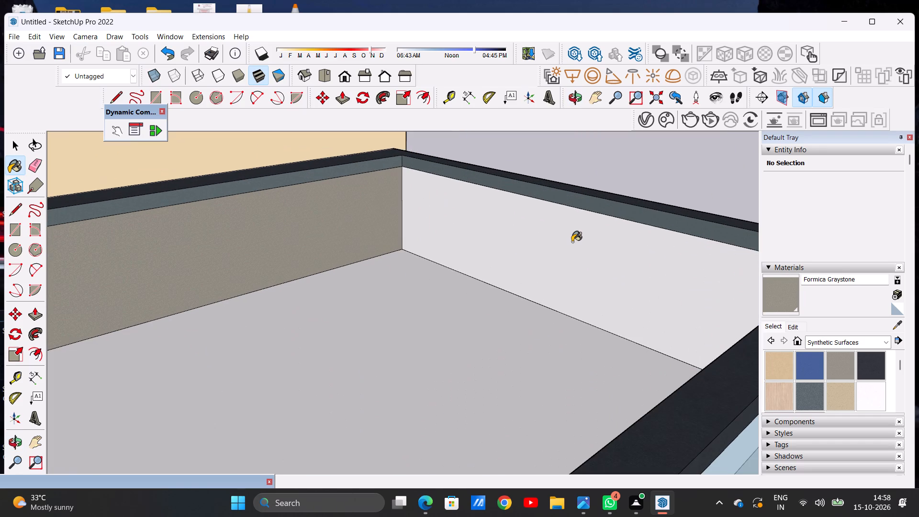
Examine the painted rooftop parapet and the front facade from above, the front and at different distances.
{"action": "scroll", "coordinate": [153, 250], "scroll_direction": "down", "scroll_amount": 8}
{"action": "middle_click_drag", "start_coordinate": [180, 266], "coordinate": [313, 264]}
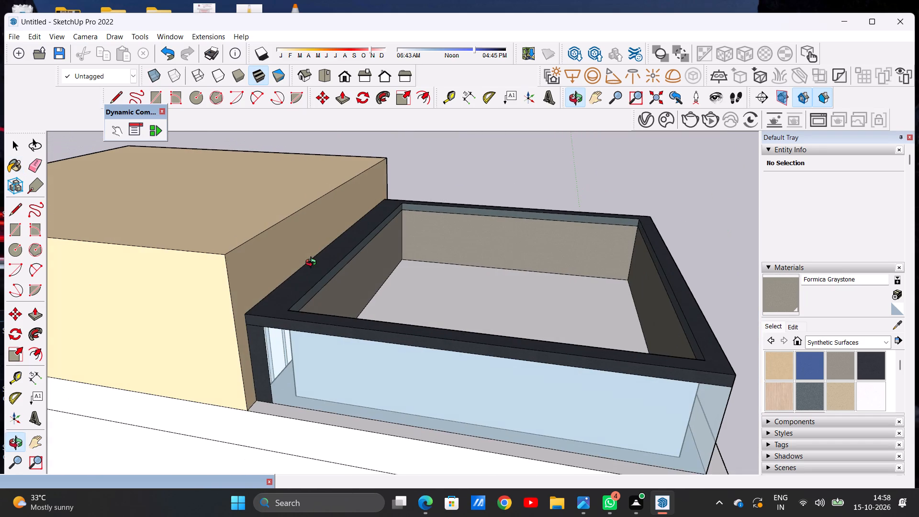
{"action": "middle_click_drag", "start_coordinate": [313, 264], "coordinate": [93, 281]}
{"action": "scroll", "coordinate": [241, 263], "scroll_direction": "down", "scroll_amount": 9}
{"action": "middle_click_drag", "start_coordinate": [470, 289], "coordinate": [238, 251]}
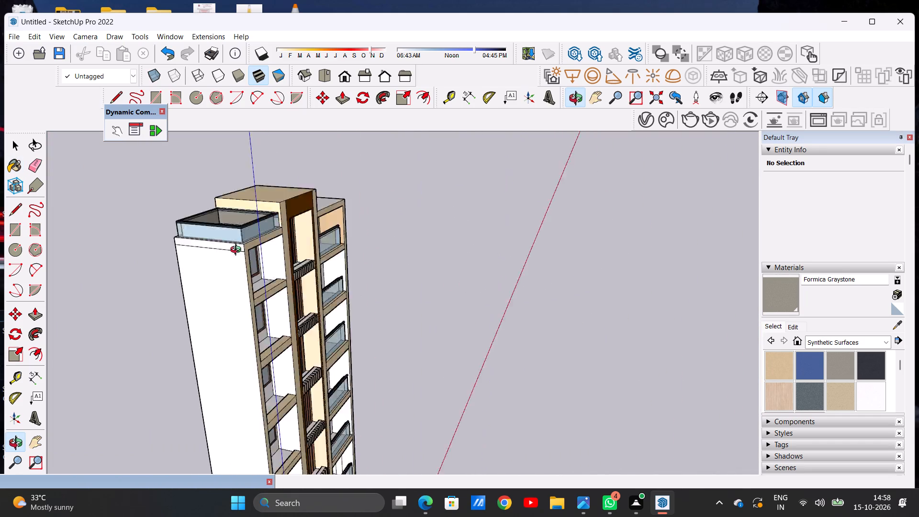
{"action": "middle_click_drag", "start_coordinate": [238, 251], "coordinate": [4, 206]}
{"action": "scroll", "coordinate": [59, 236], "scroll_direction": "down", "scroll_amount": 4}
{"action": "scroll", "coordinate": [272, 225], "scroll_direction": "up", "scroll_amount": 15}
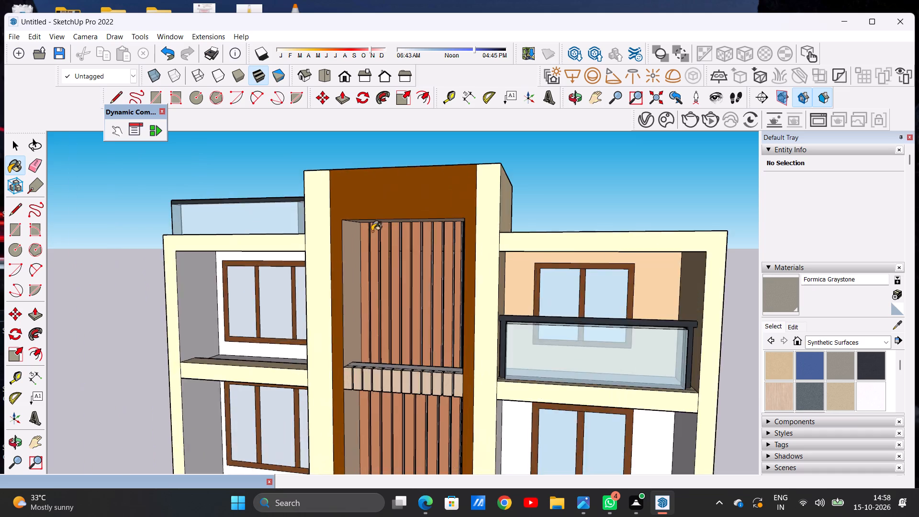
{"action": "scroll", "coordinate": [372, 231], "scroll_direction": "up", "scroll_amount": 5}
{"action": "middle_click_drag", "start_coordinate": [219, 226], "coordinate": [283, 228]}
{"action": "scroll", "coordinate": [298, 229], "scroll_direction": "down", "scroll_amount": 7}
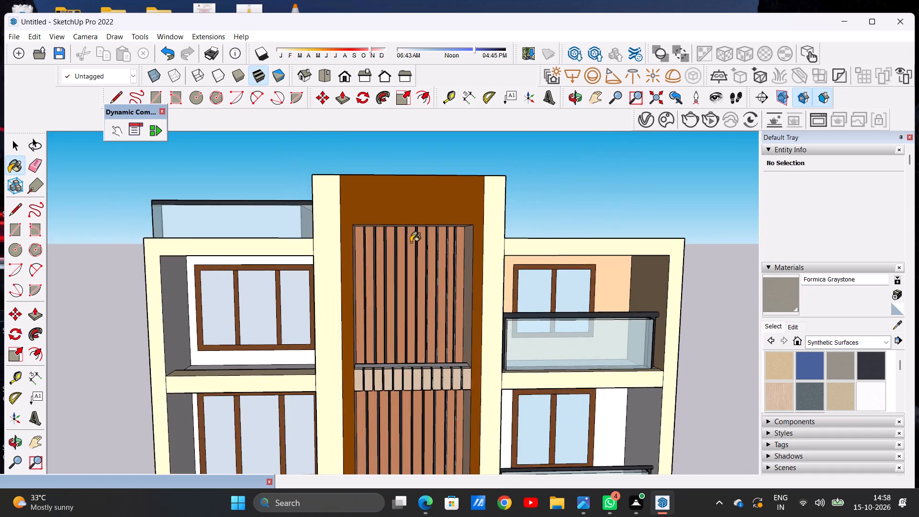
{"action": "scroll", "coordinate": [411, 242], "scroll_direction": "down", "scroll_amount": 9}
{"action": "scroll", "coordinate": [329, 254], "scroll_direction": "up", "scroll_amount": 8}
{"action": "middle_click_drag", "start_coordinate": [347, 247], "coordinate": [321, 247]}
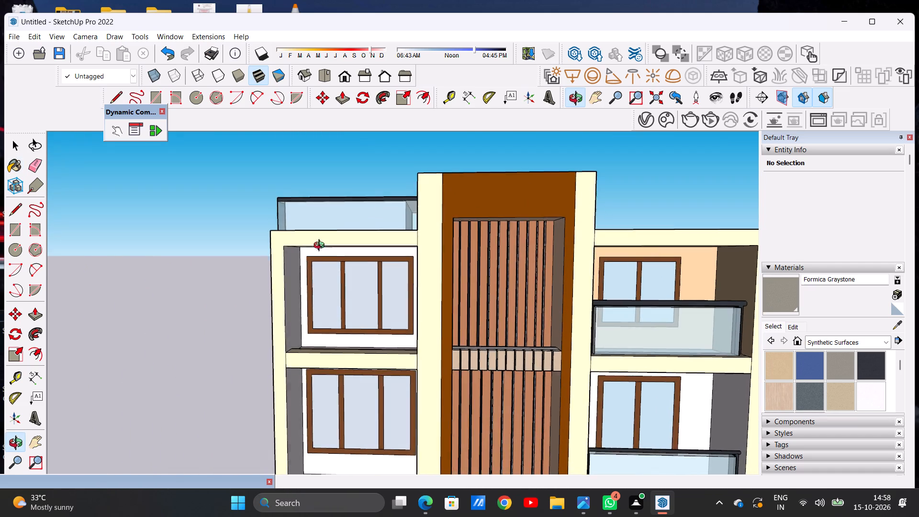
{"action": "middle_click_drag", "start_coordinate": [321, 247], "coordinate": [316, 271]}
{"action": "scroll", "coordinate": [302, 197], "scroll_direction": "up", "scroll_amount": 2}
{"action": "scroll", "coordinate": [302, 197], "scroll_direction": "down", "scroll_amount": 1}
{"action": "scroll", "coordinate": [302, 197], "scroll_direction": "up", "scroll_amount": 20}
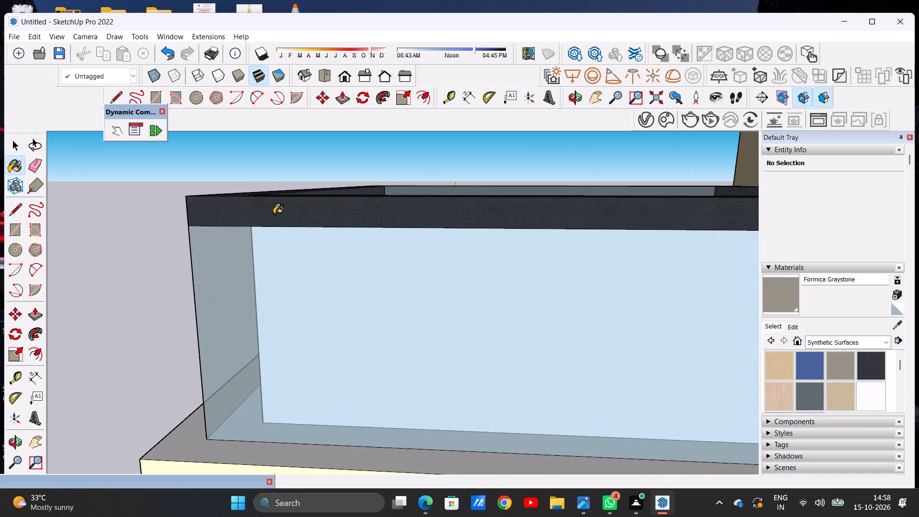
{"action": "key", "text": "space"}
{"action": "scroll", "coordinate": [284, 237], "scroll_direction": "down", "scroll_amount": 20}
{"action": "scroll", "coordinate": [284, 237], "scroll_direction": "down", "scroll_amount": 2}
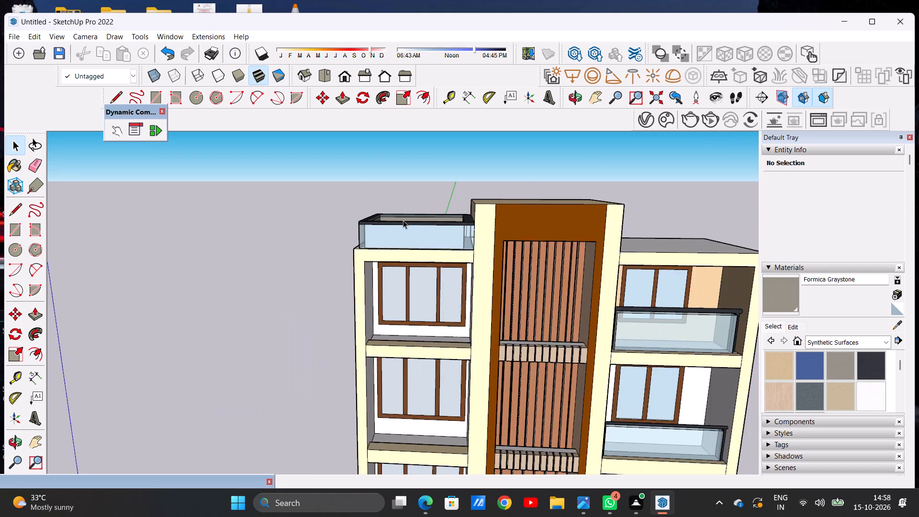
{"action": "scroll", "coordinate": [403, 220], "scroll_direction": "down", "scroll_amount": 4}
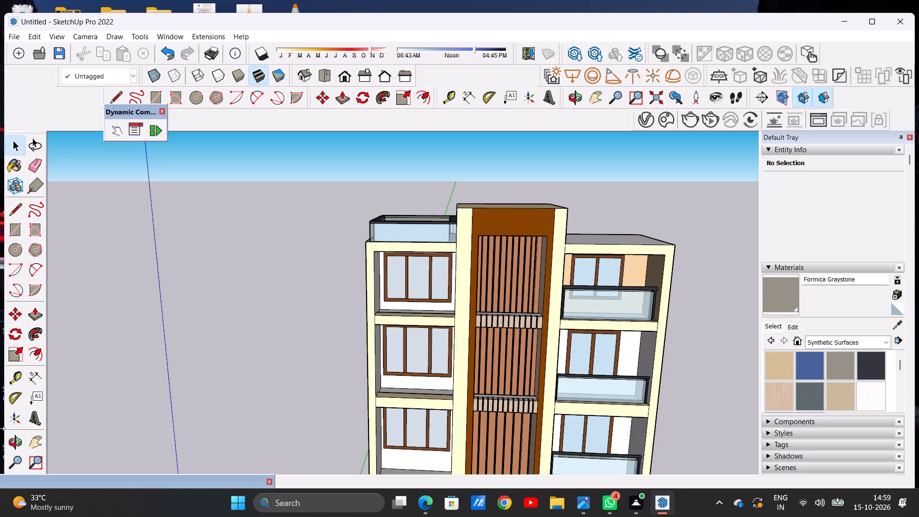
{"action": "scroll", "coordinate": [422, 335], "scroll_direction": "down", "scroll_amount": 8}
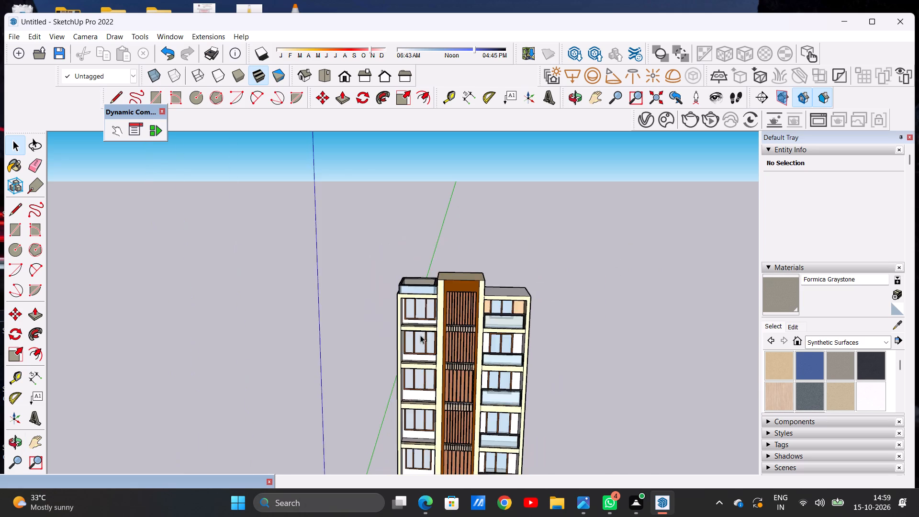
{"action": "scroll", "coordinate": [420, 335], "scroll_direction": "down", "scroll_amount": 7}
{"action": "scroll", "coordinate": [441, 357], "scroll_direction": "up", "scroll_amount": 7}
{"action": "scroll", "coordinate": [414, 323], "scroll_direction": "up", "scroll_amount": 9}
{"action": "scroll", "coordinate": [403, 315], "scroll_direction": "down", "scroll_amount": 2}
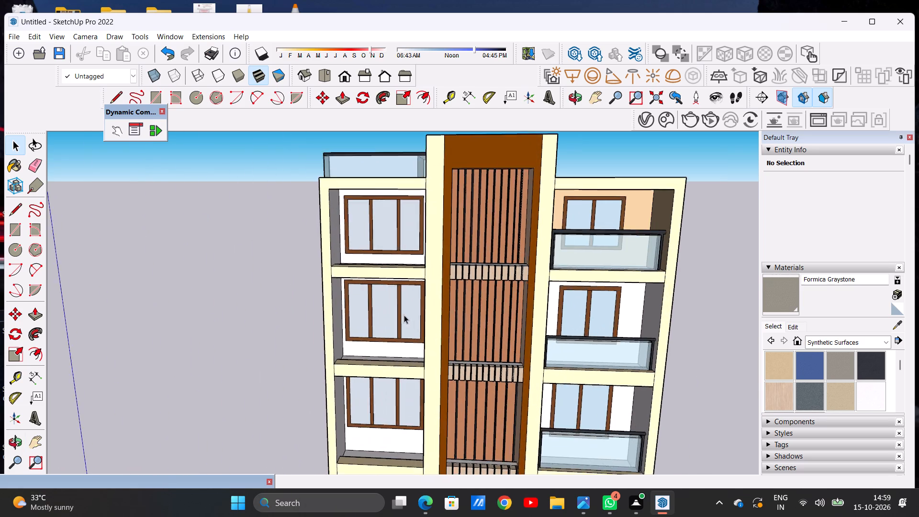
{"action": "scroll", "coordinate": [404, 315], "scroll_direction": "down", "scroll_amount": 2}
{"action": "scroll", "coordinate": [381, 223], "scroll_direction": "up", "scroll_amount": 12}
Paint the terrace floor enclosed by the rooftop parapet with Terrazzo Tile Light.
{"action": "middle_click_drag", "start_coordinate": [272, 145], "coordinate": [406, 193]}
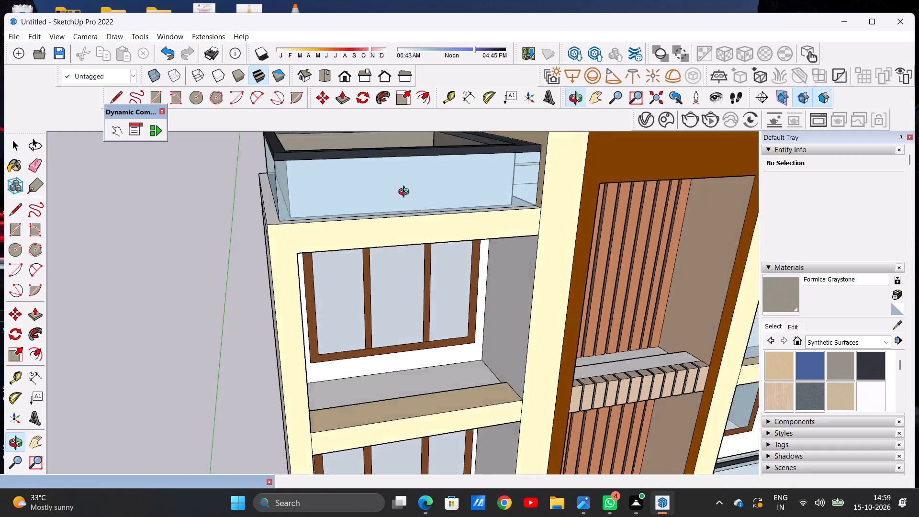
{"action": "middle_click_drag", "start_coordinate": [406, 193], "coordinate": [294, 203]}
{"action": "middle_click_drag", "start_coordinate": [363, 190], "coordinate": [355, 258]}
{"action": "scroll", "coordinate": [383, 224], "scroll_direction": "down", "scroll_amount": 6}
{"action": "middle_click_drag", "start_coordinate": [411, 196], "coordinate": [404, 262]}
{"action": "scroll", "coordinate": [414, 248], "scroll_direction": "up", "scroll_amount": 4}
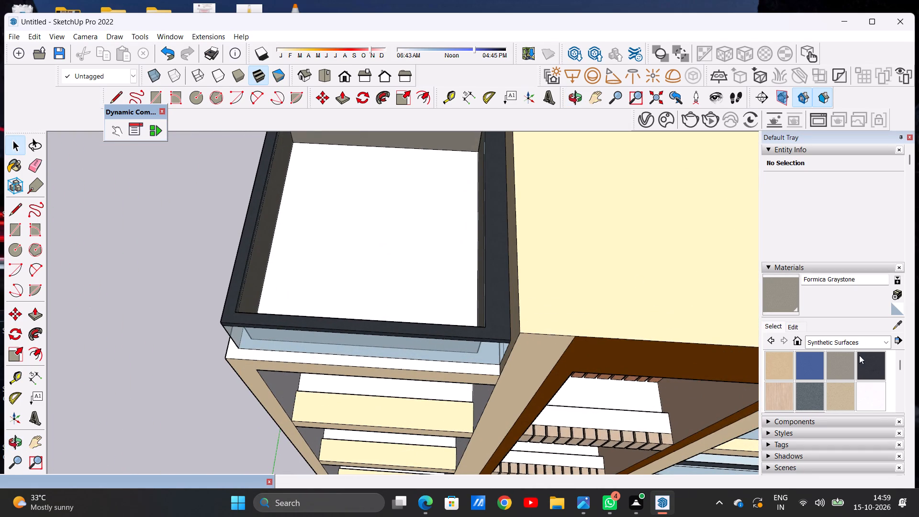
{"action": "scroll", "coordinate": [807, 369], "scroll_direction": "down", "scroll_amount": 2}
{"action": "left_click", "coordinate": [805, 367]}
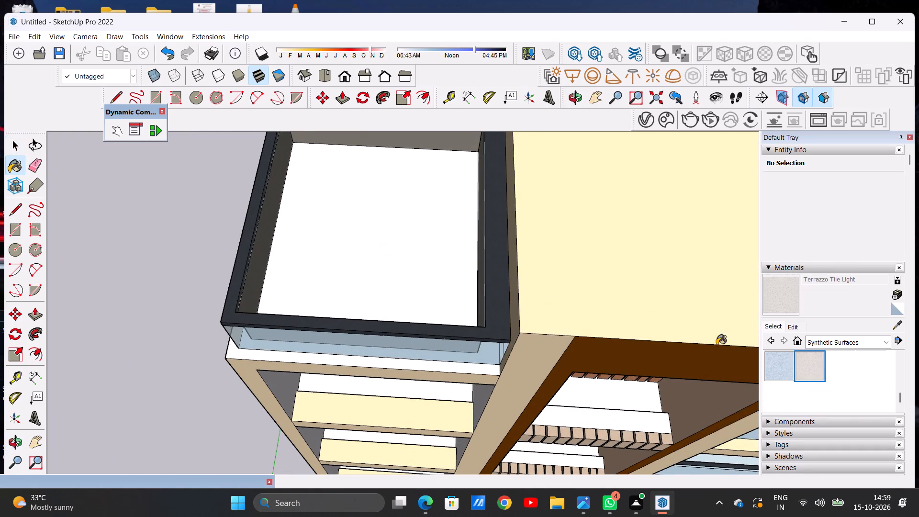
{"action": "left_click", "coordinate": [409, 284]}
{"action": "scroll", "coordinate": [400, 282], "scroll_direction": "up", "scroll_amount": 8}
{"action": "scroll", "coordinate": [433, 282], "scroll_direction": "down", "scroll_amount": 15}
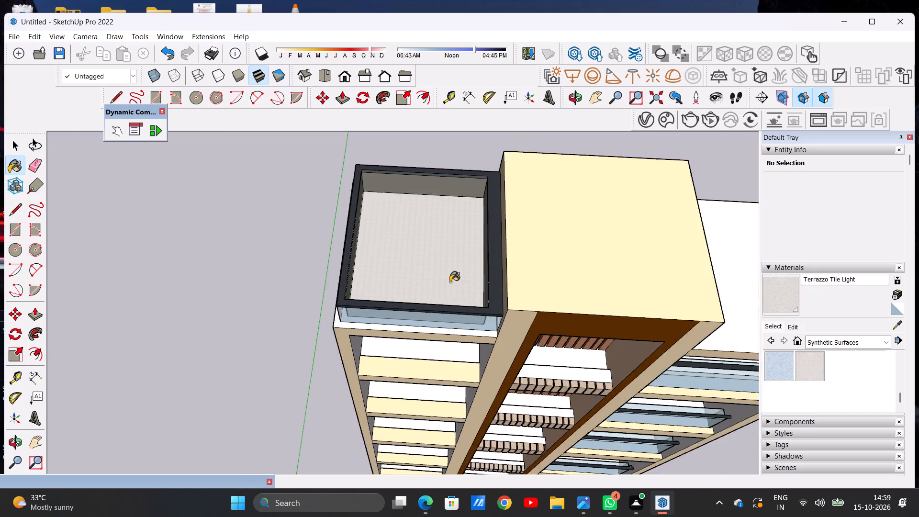
Paint the narrow roof ledge around the outside of the glass parapet with Quartz Light Brown.
{"action": "scroll", "coordinate": [450, 282], "scroll_direction": "down", "scroll_amount": 5}
{"action": "middle_click_drag", "start_coordinate": [476, 334], "coordinate": [471, 285]}
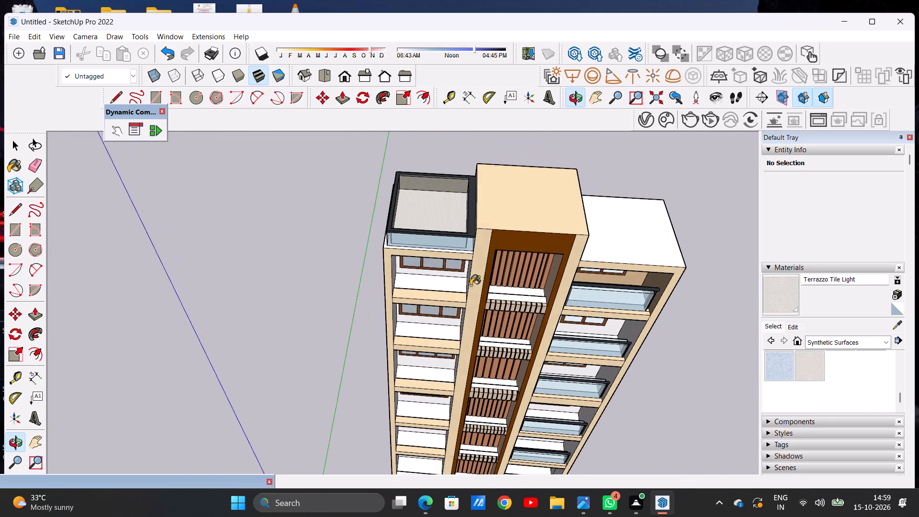
{"action": "scroll", "coordinate": [380, 259], "scroll_direction": "up", "scroll_amount": 7}
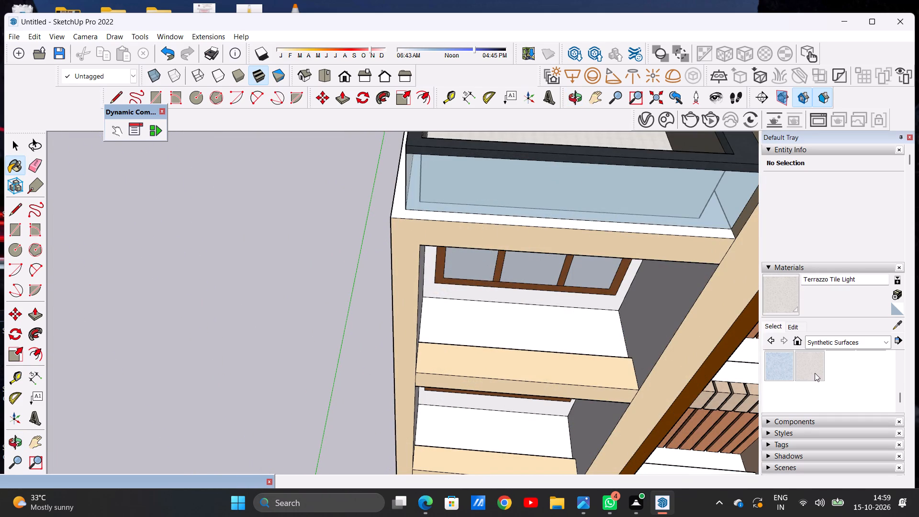
{"action": "scroll", "coordinate": [815, 373], "scroll_direction": "up", "scroll_amount": 1}
{"action": "left_click", "coordinate": [845, 388]}
{"action": "scroll", "coordinate": [418, 216], "scroll_direction": "up", "scroll_amount": 6}
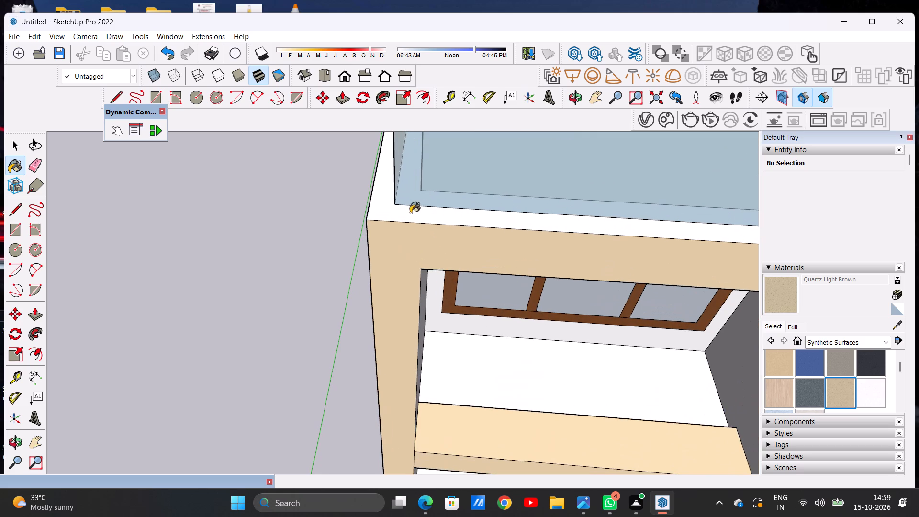
{"action": "left_click", "coordinate": [383, 207]}
Paint the flat roof of the lower block on the other side of the tower with Quartz Light Brown.
{"action": "scroll", "coordinate": [384, 207], "scroll_direction": "down", "scroll_amount": 15}
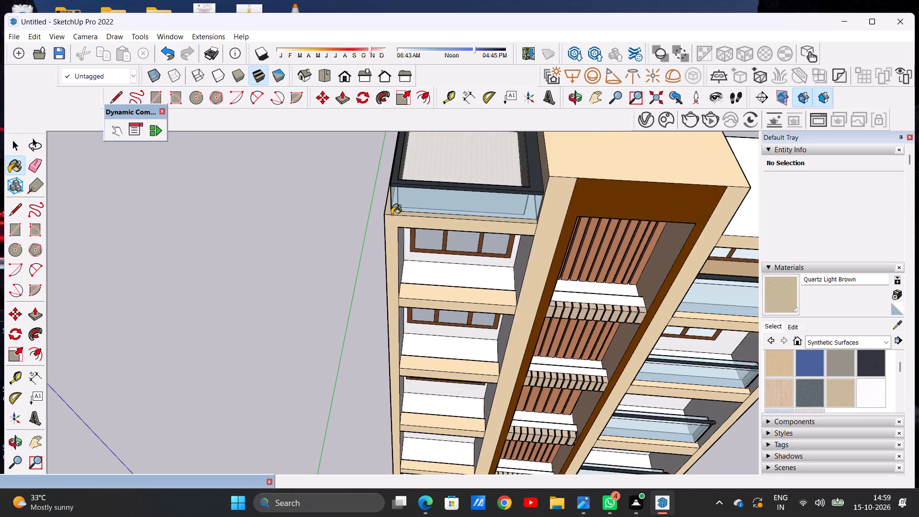
{"action": "scroll", "coordinate": [376, 211], "scroll_direction": "down", "scroll_amount": 5}
{"action": "scroll", "coordinate": [615, 203], "scroll_direction": "up", "scroll_amount": 10}
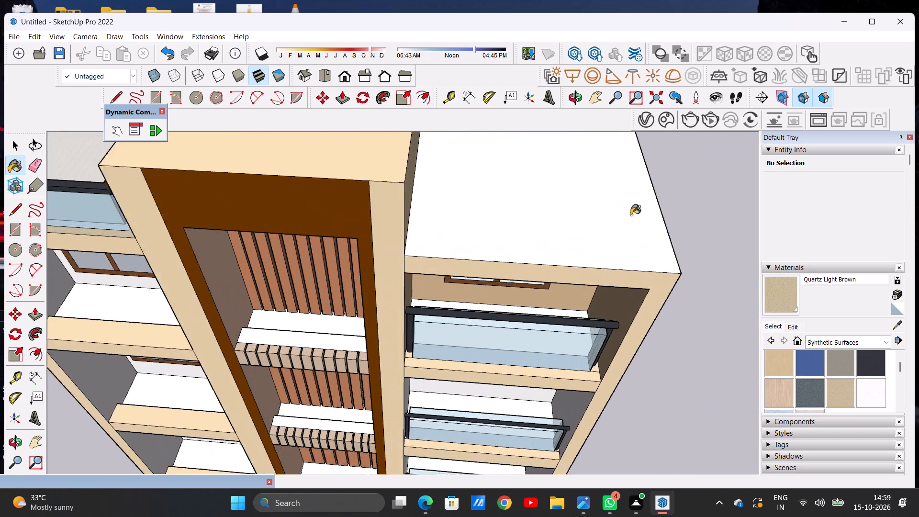
{"action": "scroll", "coordinate": [631, 215], "scroll_direction": "up", "scroll_amount": 3}
{"action": "left_click", "coordinate": [563, 220]}
{"action": "scroll", "coordinate": [464, 217], "scroll_direction": "down", "scroll_amount": 13}
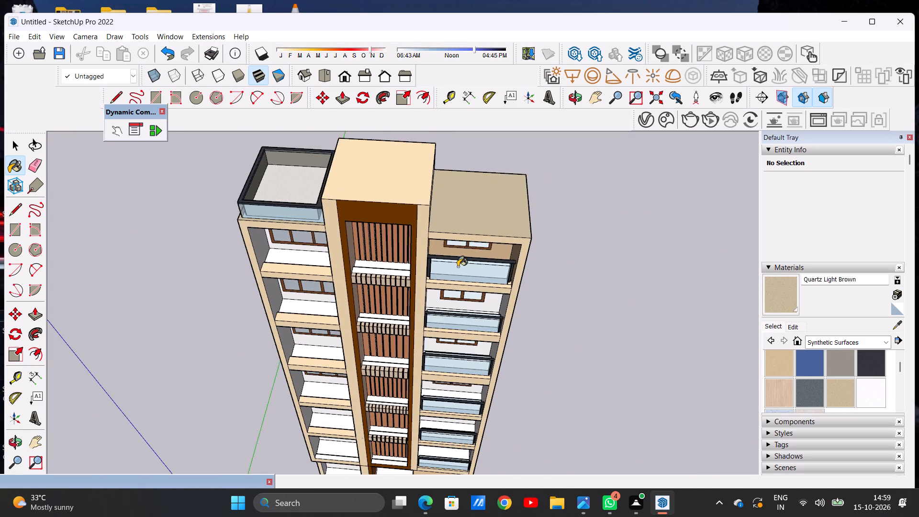
Paint the roof-edge bands on the rear face and on the side face below the flat roof with Quartz Light Brown.
{"action": "middle_click_drag", "start_coordinate": [458, 267], "coordinate": [27, 170]}
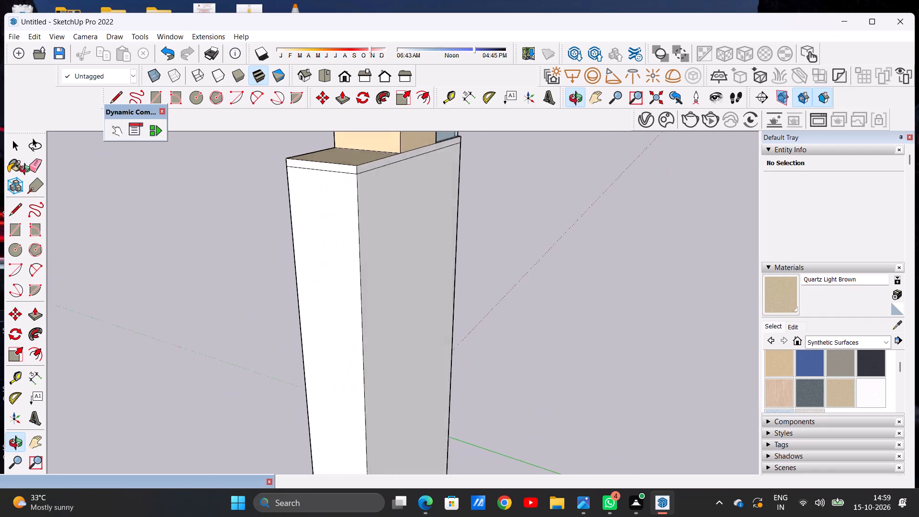
{"action": "middle_click_drag", "start_coordinate": [27, 170], "coordinate": [41, 176]}
{"action": "scroll", "coordinate": [337, 172], "scroll_direction": "up", "scroll_amount": 12}
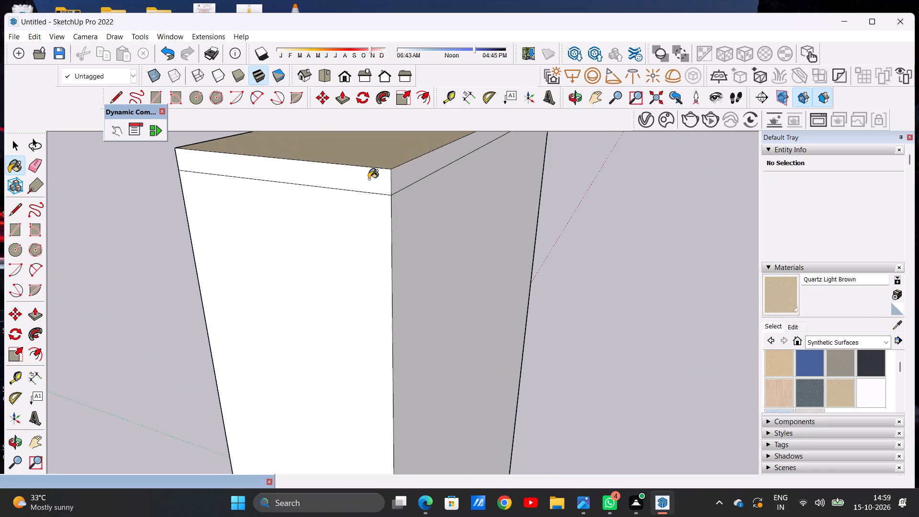
{"action": "left_click", "coordinate": [369, 179]}
{"action": "left_click", "coordinate": [394, 179]}
{"action": "scroll", "coordinate": [367, 226], "scroll_direction": "down", "scroll_amount": 12}
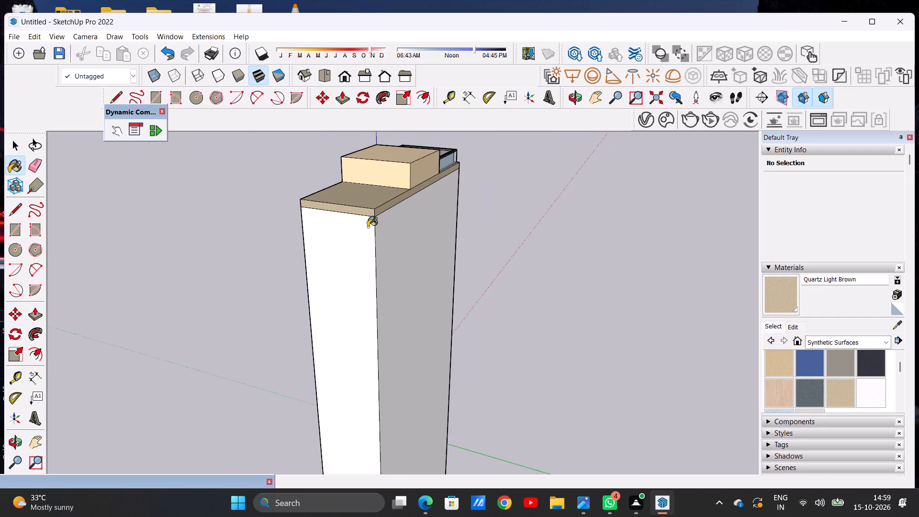
Paint the roof-edge band on the outer side wall below the glass parapet with Quartz Light Brown.
{"action": "middle_click_drag", "start_coordinate": [328, 225], "coordinate": [484, 206]}
{"action": "middle_click_drag", "start_coordinate": [390, 212], "coordinate": [570, 187]}
{"action": "middle_click_drag", "start_coordinate": [287, 193], "coordinate": [335, 197]}
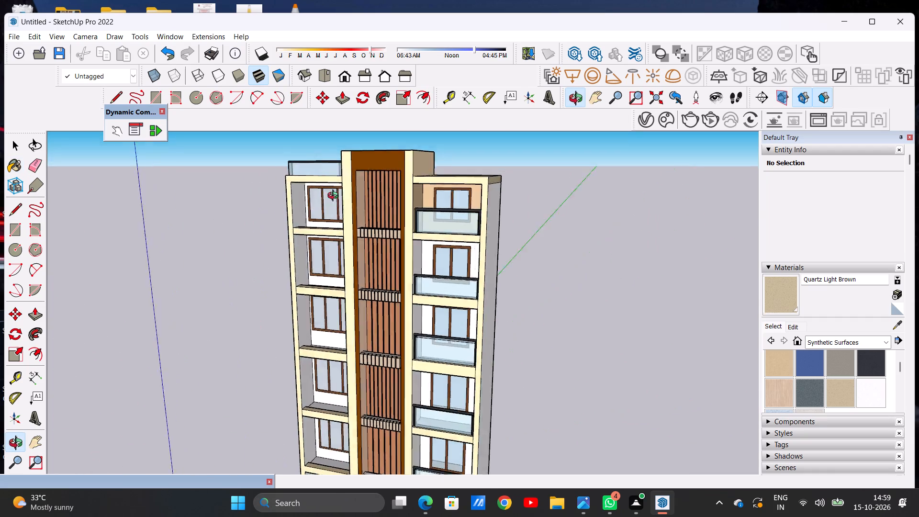
{"action": "middle_click_drag", "start_coordinate": [335, 197], "coordinate": [540, 208]}
{"action": "scroll", "coordinate": [331, 193], "scroll_direction": "up", "scroll_amount": 7}
{"action": "scroll", "coordinate": [258, 182], "scroll_direction": "up", "scroll_amount": 6}
{"action": "scroll", "coordinate": [280, 179], "scroll_direction": "down", "scroll_amount": 1}
{"action": "scroll", "coordinate": [280, 179], "scroll_direction": "up", "scroll_amount": 4}
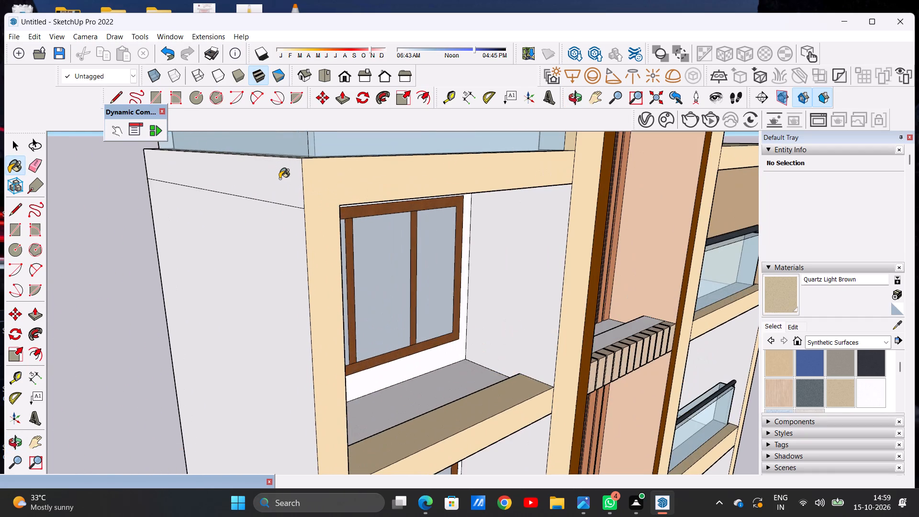
{"action": "left_click", "coordinate": [280, 179]}
{"action": "scroll", "coordinate": [234, 205], "scroll_direction": "down", "scroll_amount": 9}
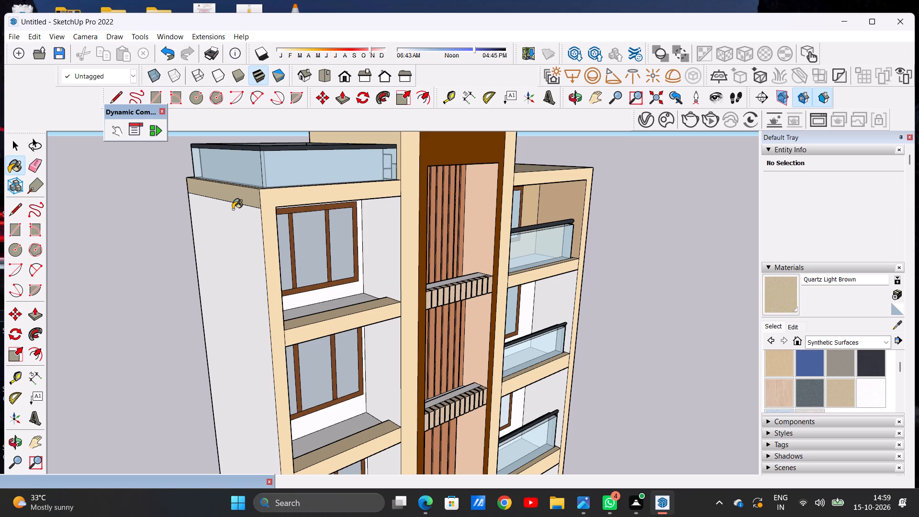
Examine the front facade, its window bays, slatted tower and glass balconies from several angles.
{"action": "scroll", "coordinate": [340, 217], "scroll_direction": "down", "scroll_amount": 13}
{"action": "scroll", "coordinate": [329, 213], "scroll_direction": "up", "scroll_amount": 6}
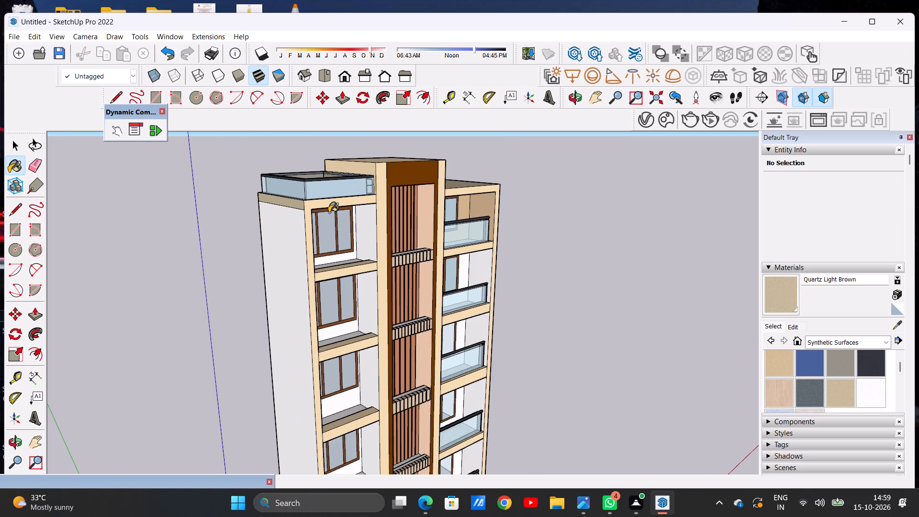
{"action": "key", "text": "space"}
{"action": "scroll", "coordinate": [329, 212], "scroll_direction": "down", "scroll_amount": 9}
{"action": "middle_click_drag", "start_coordinate": [348, 209], "coordinate": [201, 170]}
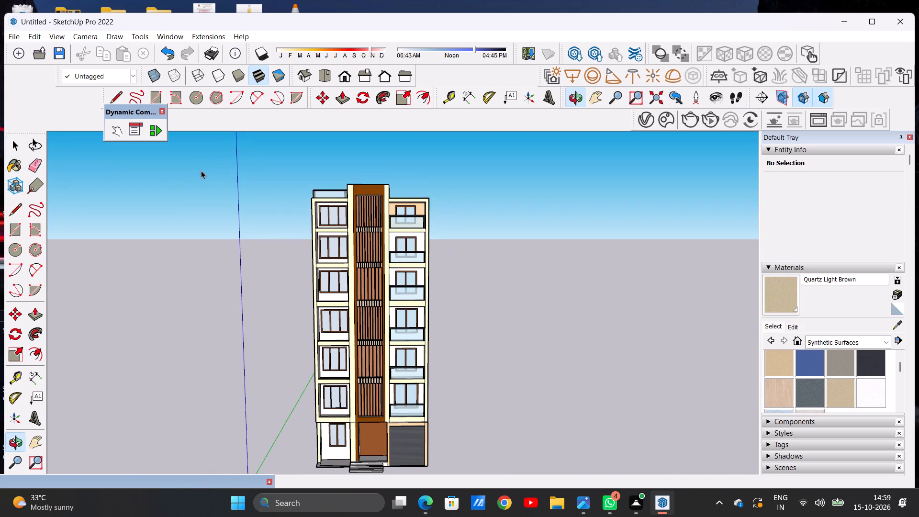
{"action": "scroll", "coordinate": [340, 225], "scroll_direction": "up", "scroll_amount": 9}
{"action": "scroll", "coordinate": [353, 188], "scroll_direction": "up", "scroll_amount": 5}
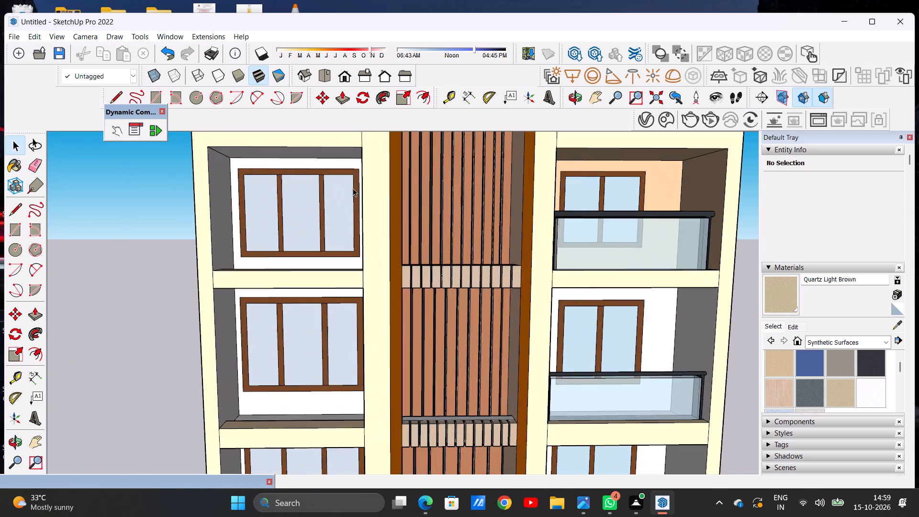
{"action": "scroll", "coordinate": [330, 182], "scroll_direction": "up", "scroll_amount": 5}
{"action": "scroll", "coordinate": [379, 220], "scroll_direction": "down", "scroll_amount": 4}
{"action": "middle_click_drag", "start_coordinate": [301, 231], "coordinate": [320, 156]}
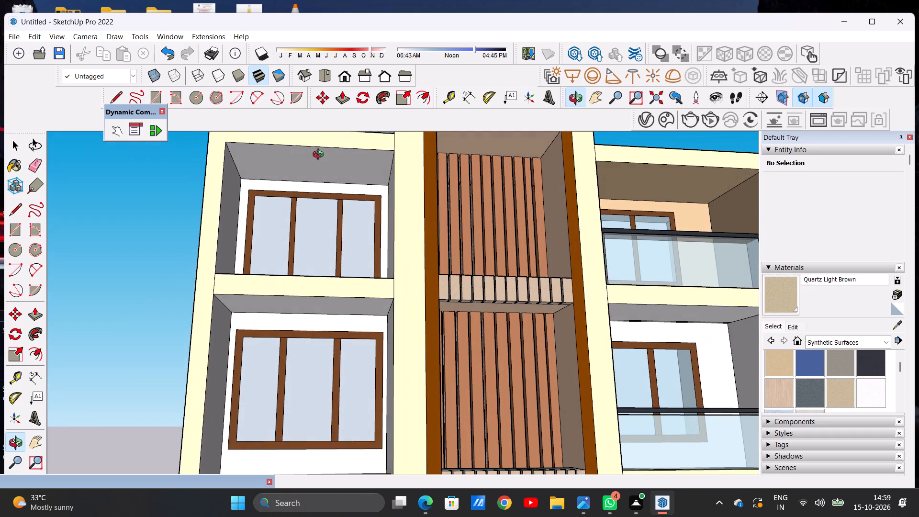
{"action": "middle_click_drag", "start_coordinate": [320, 156], "coordinate": [344, 203]}
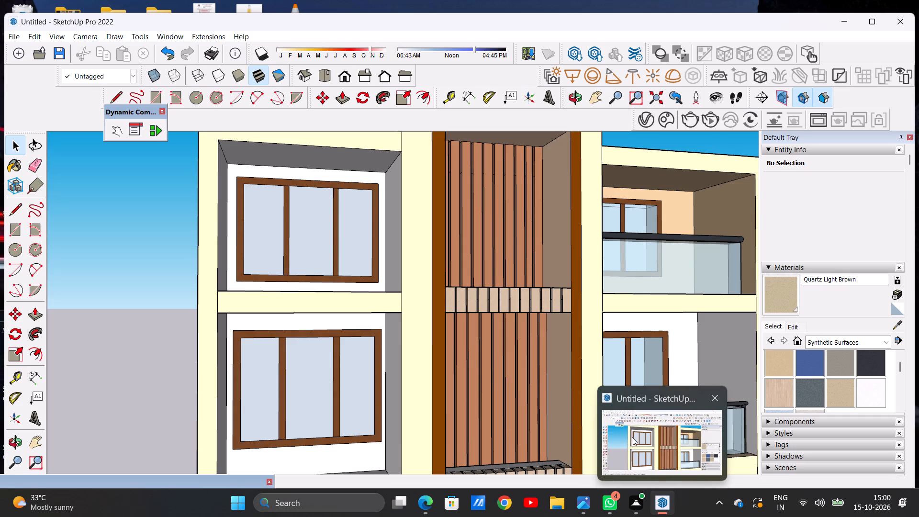
{"action": "left_click", "coordinate": [632, 437]}
{"action": "scroll", "coordinate": [497, 351], "scroll_direction": "down", "scroll_amount": 4}
{"action": "middle_click_drag", "start_coordinate": [568, 344], "coordinate": [491, 346]}
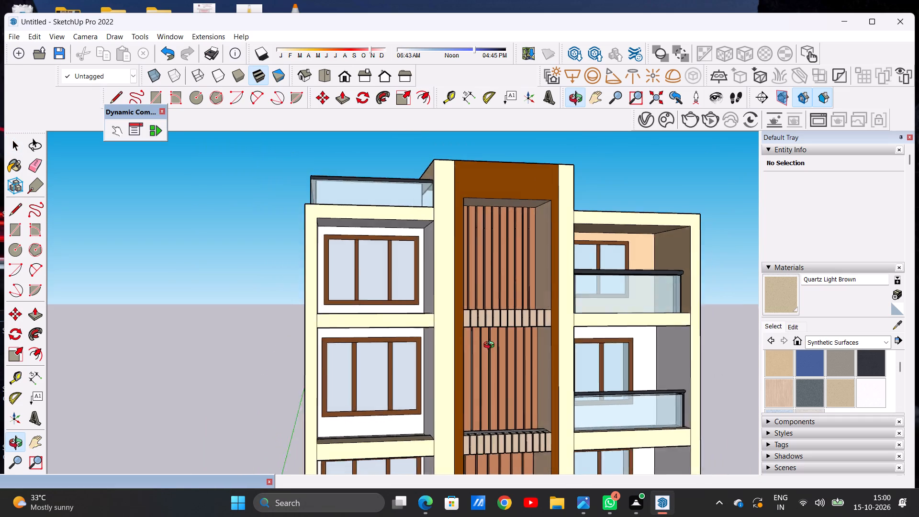
{"action": "middle_click_drag", "start_coordinate": [491, 346], "coordinate": [385, 372]}
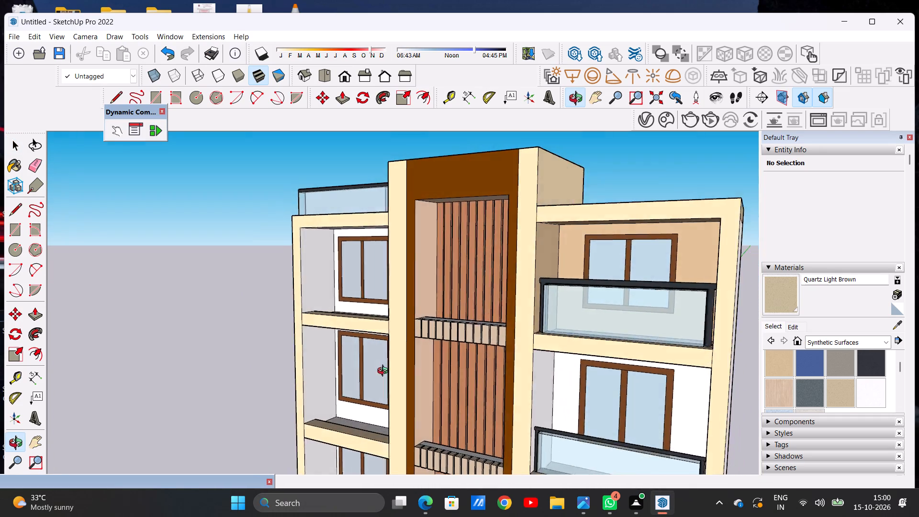
{"action": "middle_click_drag", "start_coordinate": [385, 372], "coordinate": [374, 374]}
{"action": "scroll", "coordinate": [631, 249], "scroll_direction": "down", "scroll_amount": 5}
{"action": "scroll", "coordinate": [626, 251], "scroll_direction": "up", "scroll_amount": 7}
{"action": "middle_click_drag", "start_coordinate": [634, 256], "coordinate": [739, 235]}
{"action": "scroll", "coordinate": [739, 235], "scroll_direction": "up", "scroll_amount": 1}
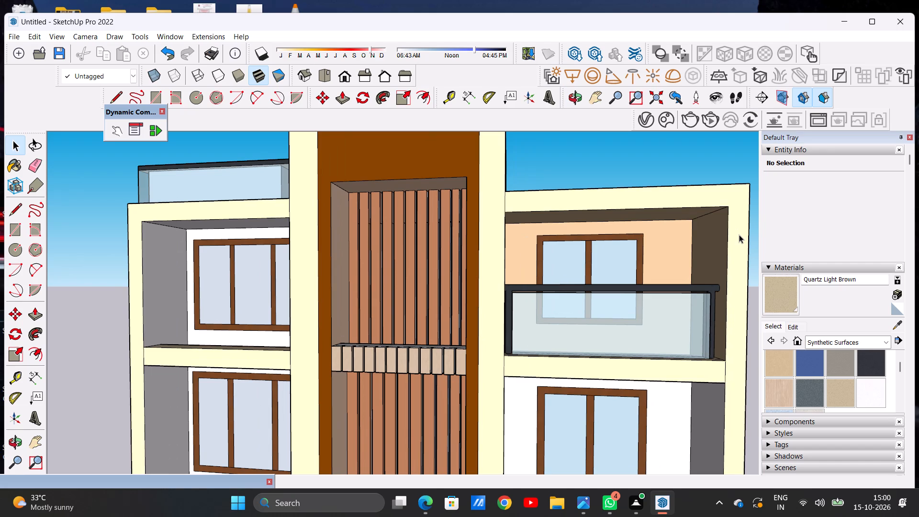
Paint the back wall of the second balcony from the top with 0035_Tan from the Colors-Named collection.
{"action": "scroll", "coordinate": [471, 268], "scroll_direction": "down", "scroll_amount": 7}
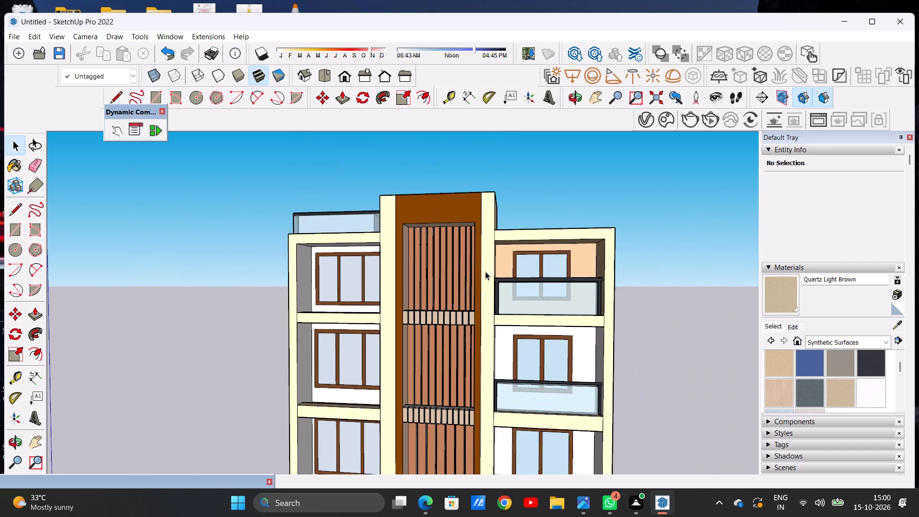
{"action": "scroll", "coordinate": [474, 255], "scroll_direction": "down", "scroll_amount": 10}
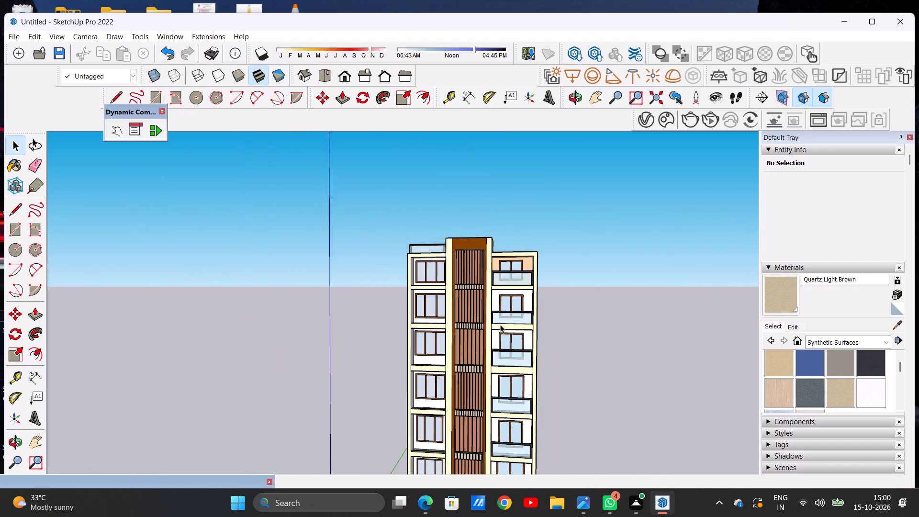
{"action": "scroll", "coordinate": [503, 326], "scroll_direction": "up", "scroll_amount": 16}
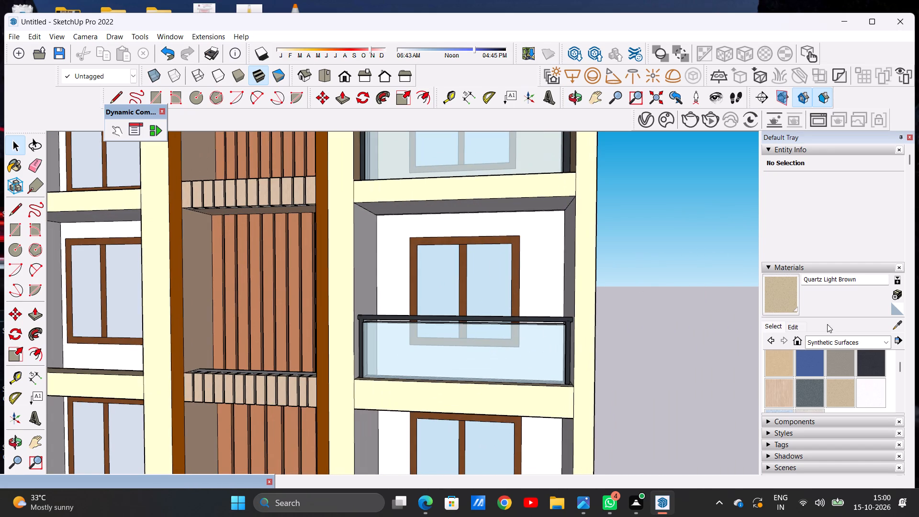
{"action": "left_click", "coordinate": [823, 345]}
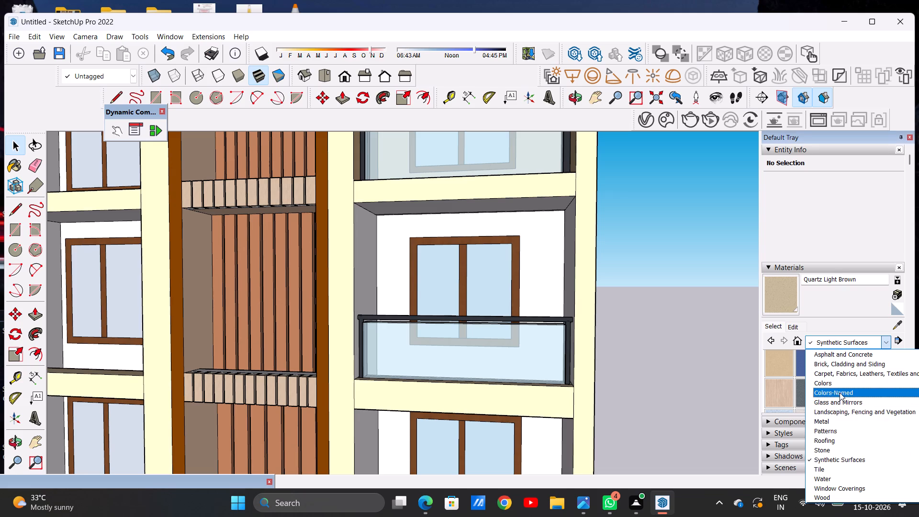
{"action": "left_click", "coordinate": [841, 391]}
{"action": "scroll", "coordinate": [841, 391], "scroll_direction": "down", "scroll_amount": 2}
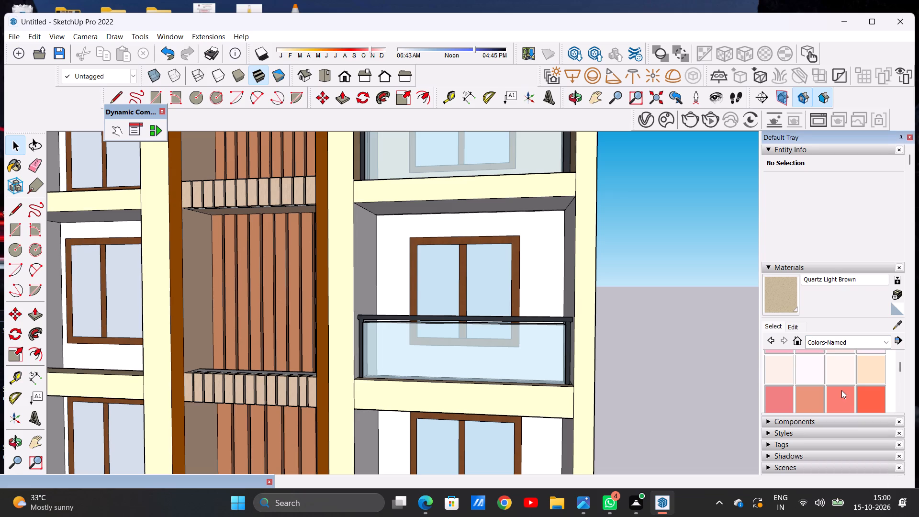
{"action": "scroll", "coordinate": [841, 390], "scroll_direction": "down", "scroll_amount": 2}
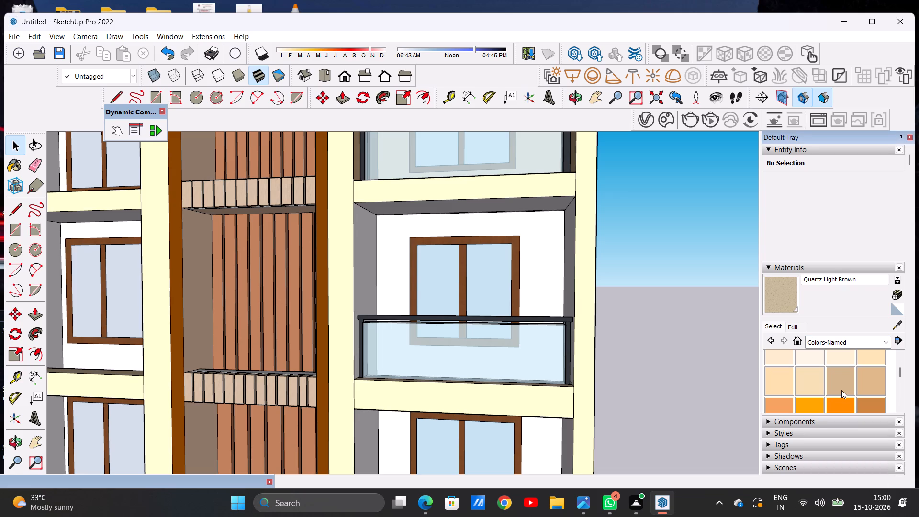
{"action": "left_click", "coordinate": [842, 390]}
{"action": "scroll", "coordinate": [381, 237], "scroll_direction": "up", "scroll_amount": 2}
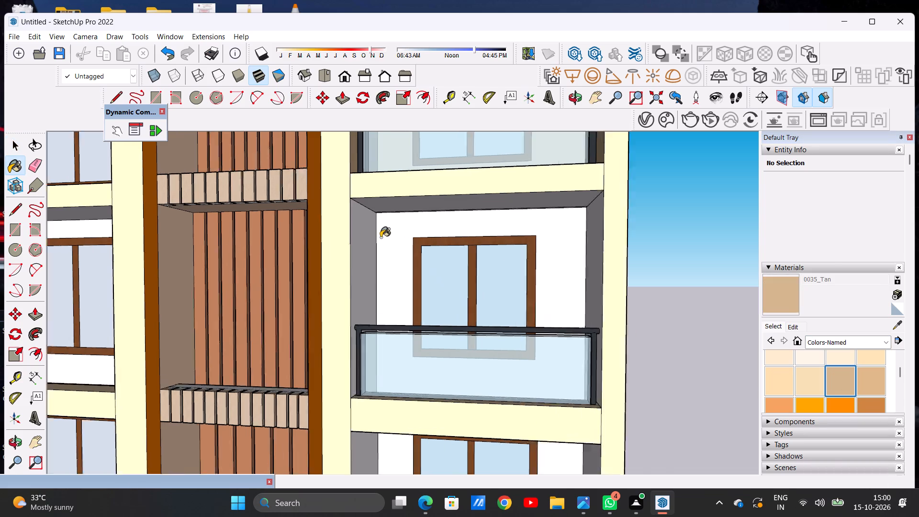
{"action": "scroll", "coordinate": [381, 237], "scroll_direction": "up", "scroll_amount": 3}
{"action": "left_click", "coordinate": [386, 238]}
Paint the ceiling of the top balcony with 0035_Tan.
{"action": "scroll", "coordinate": [482, 294], "scroll_direction": "down", "scroll_amount": 11}
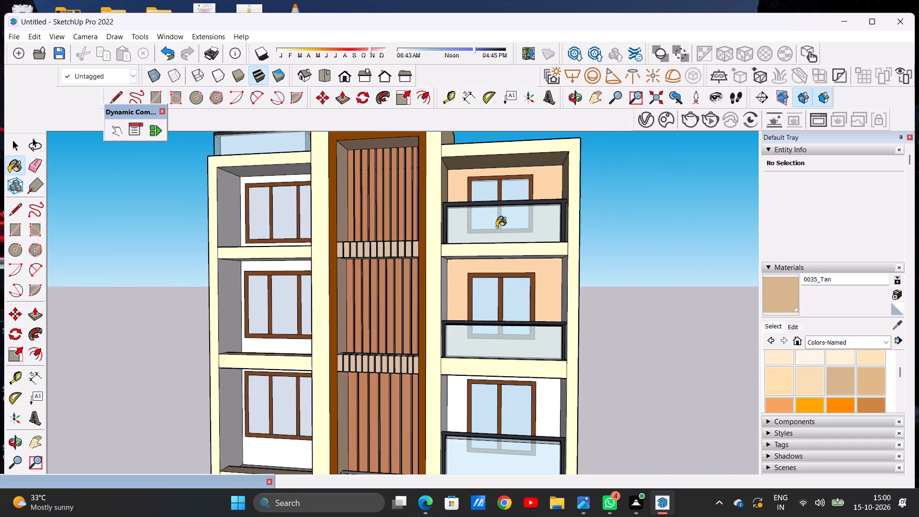
{"action": "middle_click_drag", "start_coordinate": [483, 195], "coordinate": [670, 204]}
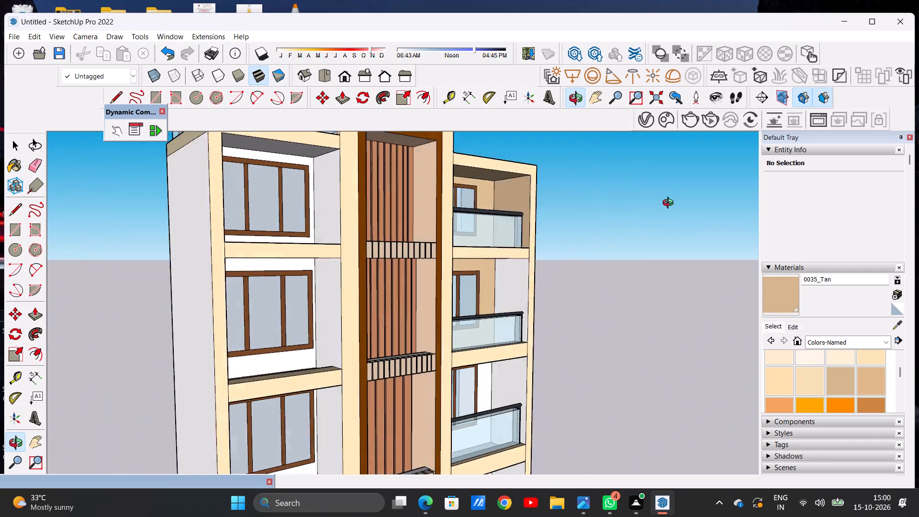
{"action": "middle_click_drag", "start_coordinate": [670, 204], "coordinate": [559, 125]}
{"action": "scroll", "coordinate": [520, 182], "scroll_direction": "up", "scroll_amount": 12}
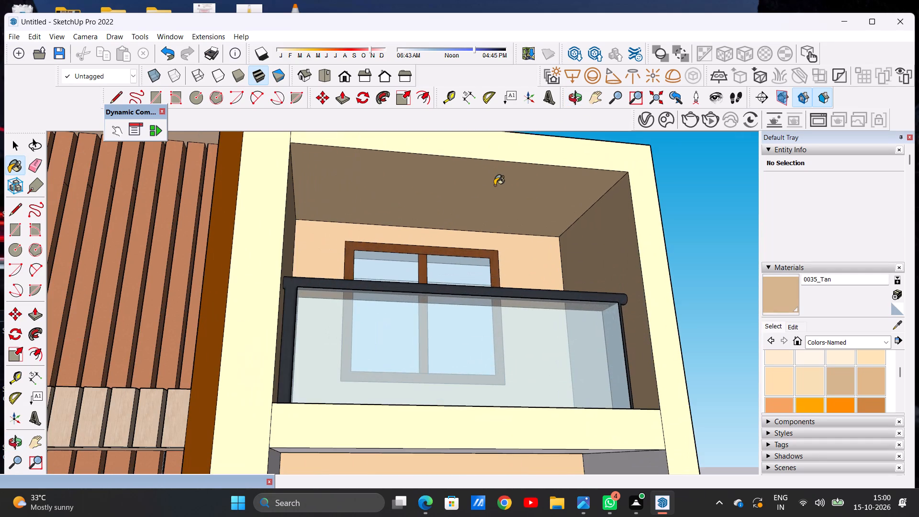
{"action": "left_click", "coordinate": [494, 185]}
{"action": "scroll", "coordinate": [498, 228], "scroll_direction": "down", "scroll_amount": 10}
Paint both side walls and the ceiling of the second balcony from the top with 0035_Tan.
{"action": "middle_click_drag", "start_coordinate": [510, 317], "coordinate": [568, 396]}
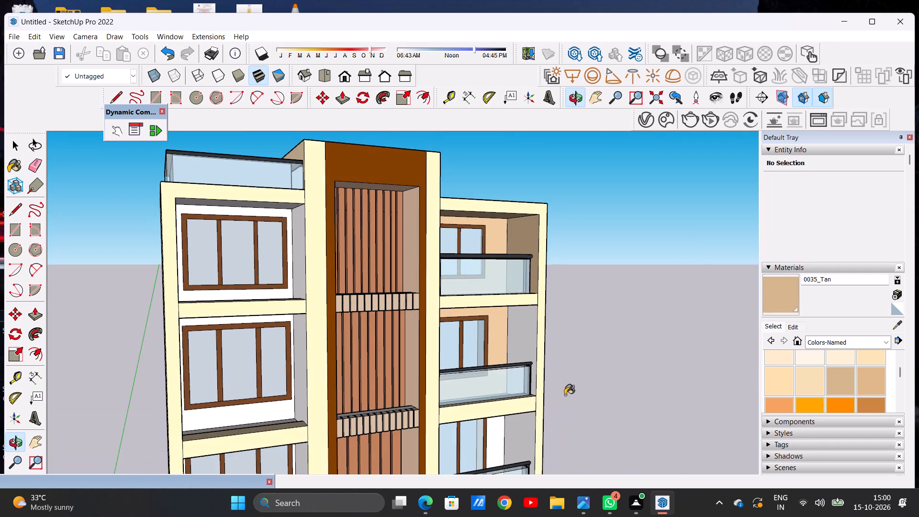
{"action": "scroll", "coordinate": [513, 334], "scroll_direction": "up", "scroll_amount": 15}
{"action": "left_click", "coordinate": [528, 287]}
{"action": "scroll", "coordinate": [504, 293], "scroll_direction": "down", "scroll_amount": 8}
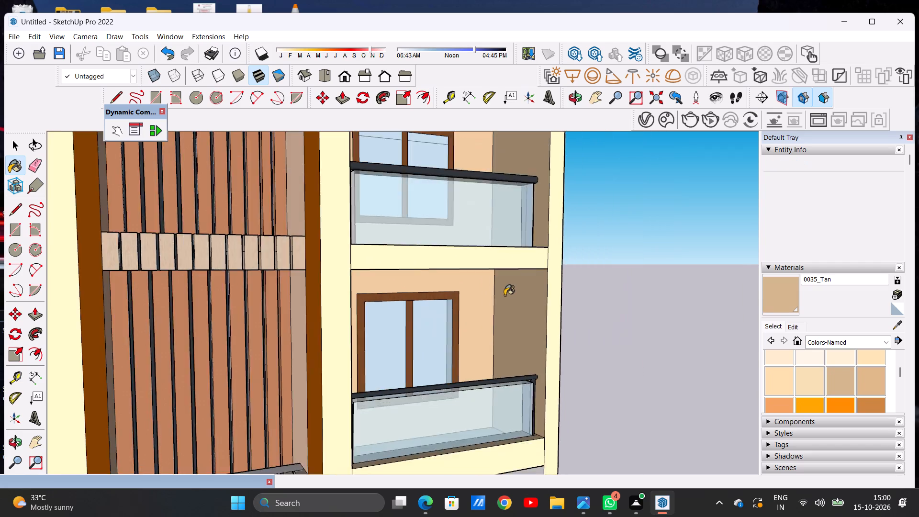
{"action": "scroll", "coordinate": [504, 295], "scroll_direction": "down", "scroll_amount": 5}
{"action": "middle_click_drag", "start_coordinate": [517, 318], "coordinate": [285, 292]}
{"action": "scroll", "coordinate": [412, 295], "scroll_direction": "up", "scroll_amount": 6}
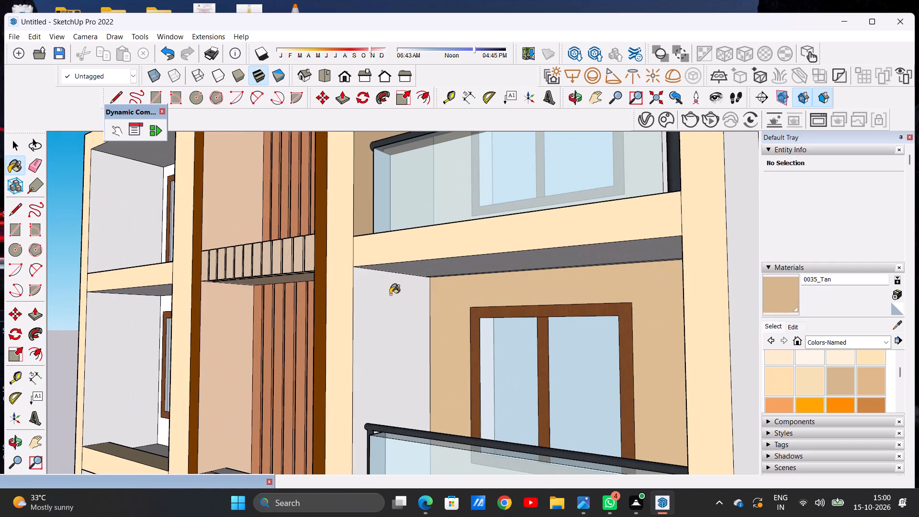
{"action": "left_click", "coordinate": [354, 298]}
{"action": "scroll", "coordinate": [400, 350], "scroll_direction": "down", "scroll_amount": 6}
{"action": "middle_click_drag", "start_coordinate": [403, 366], "coordinate": [437, 326]}
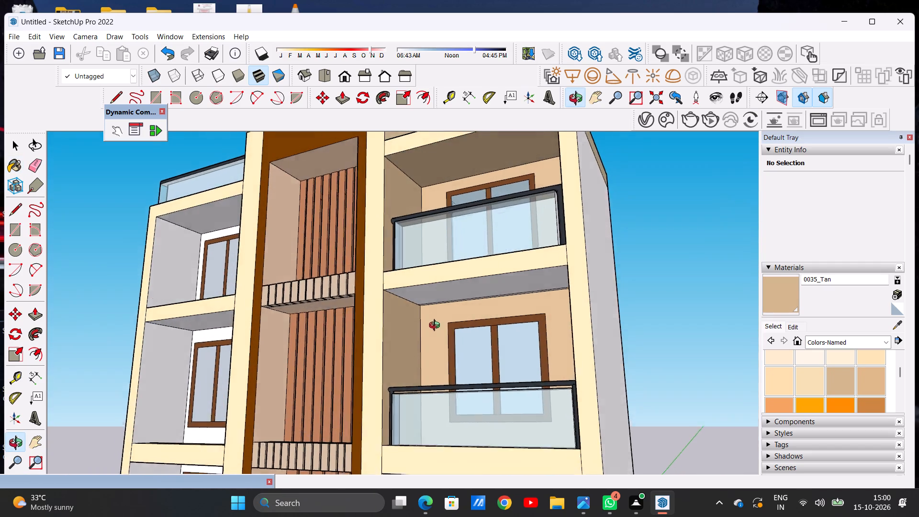
{"action": "middle_click_drag", "start_coordinate": [437, 326], "coordinate": [442, 285]}
{"action": "scroll", "coordinate": [397, 274], "scroll_direction": "up", "scroll_amount": 14}
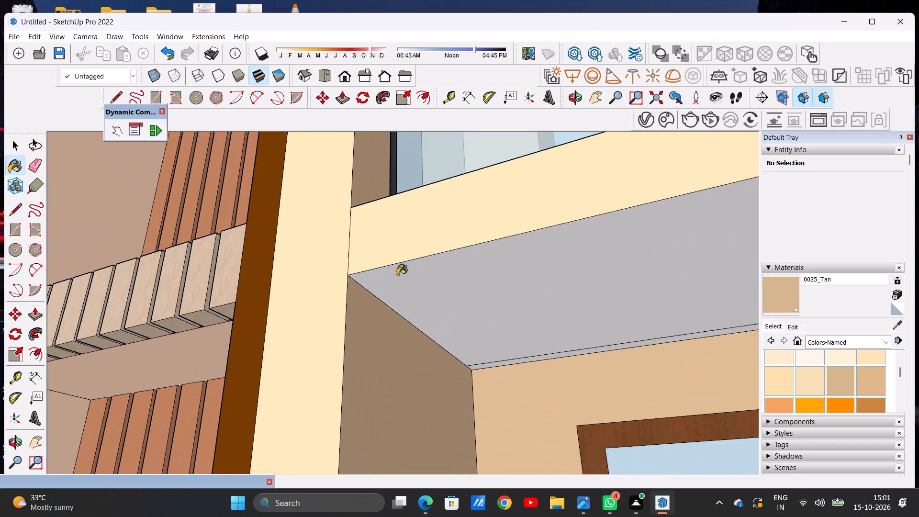
{"action": "left_click", "coordinate": [397, 275]}
Paint the back wall of the third balcony from the top with 0035_Tan.
{"action": "scroll", "coordinate": [522, 347], "scroll_direction": "down", "scroll_amount": 20}
{"action": "scroll", "coordinate": [522, 347], "scroll_direction": "down", "scroll_amount": 9}
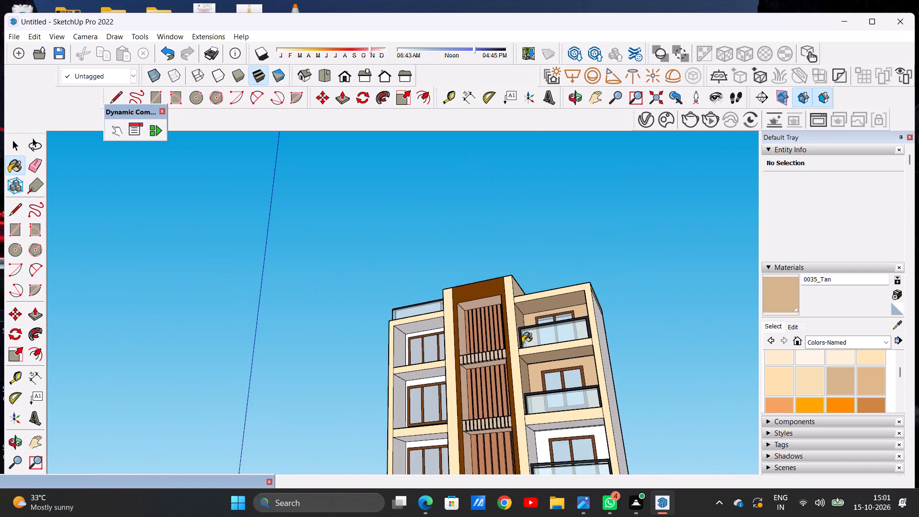
{"action": "scroll", "coordinate": [522, 343], "scroll_direction": "down", "scroll_amount": 6}
{"action": "middle_click_drag", "start_coordinate": [522, 392], "coordinate": [542, 445]}
{"action": "scroll", "coordinate": [534, 386], "scroll_direction": "up", "scroll_amount": 7}
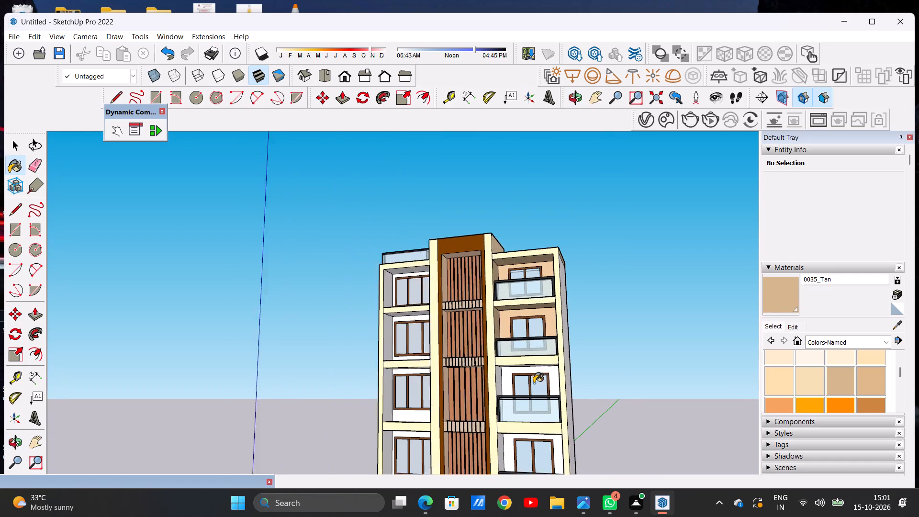
{"action": "scroll", "coordinate": [534, 383], "scroll_direction": "up", "scroll_amount": 2}
{"action": "scroll", "coordinate": [497, 382], "scroll_direction": "down", "scroll_amount": 1}
{"action": "scroll", "coordinate": [497, 382], "scroll_direction": "up", "scroll_amount": 5}
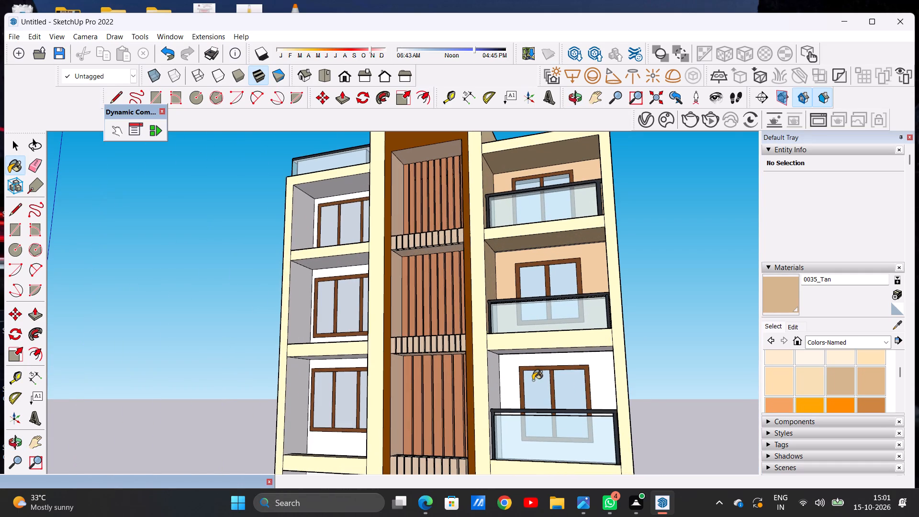
{"action": "scroll", "coordinate": [523, 375], "scroll_direction": "up", "scroll_amount": 7}
{"action": "middle_click_drag", "start_coordinate": [499, 368], "coordinate": [505, 335]}
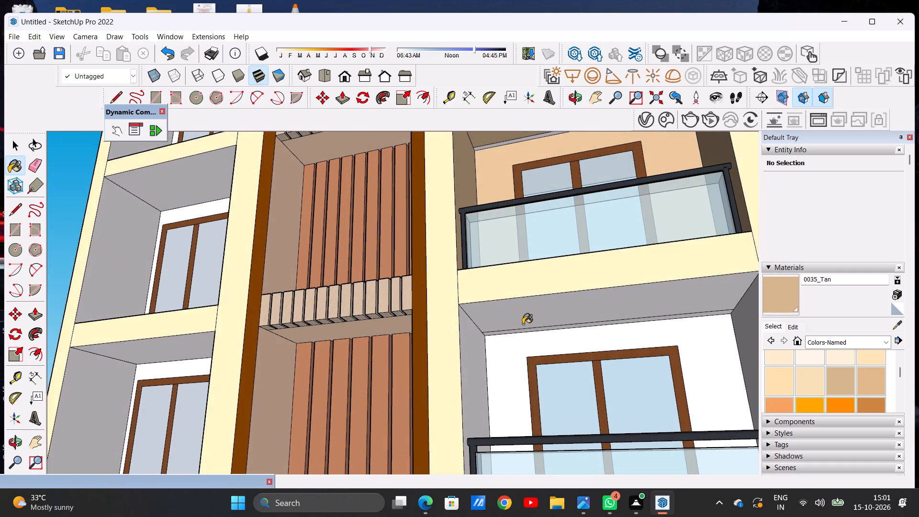
{"action": "scroll", "coordinate": [523, 324], "scroll_direction": "up", "scroll_amount": 6}
{"action": "left_click", "coordinate": [510, 370]}
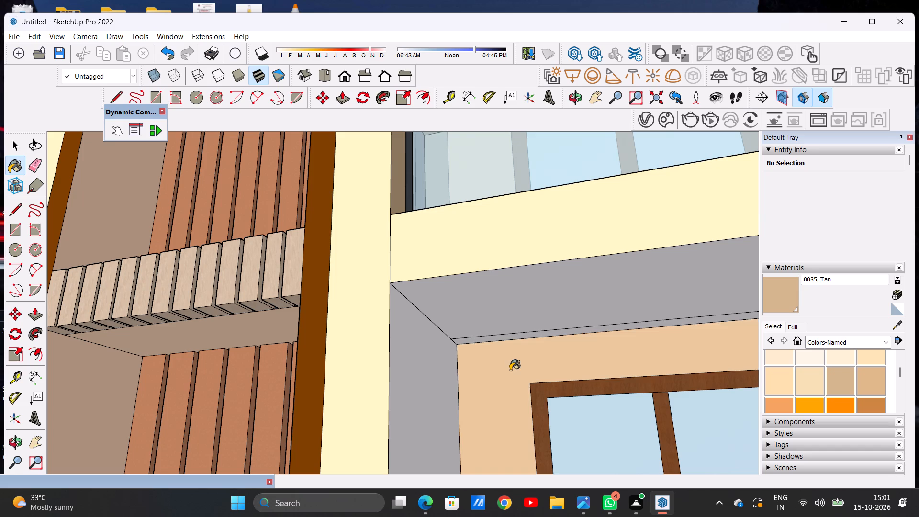
Paint the third balcony's ceiling, its narrow strip above the back wall, and the side wall beside the slatted tower with 0035_Tan.
{"action": "left_click", "coordinate": [499, 308]}
{"action": "scroll", "coordinate": [512, 343], "scroll_direction": "up", "scroll_amount": 2}
{"action": "scroll", "coordinate": [512, 343], "scroll_direction": "down", "scroll_amount": 1}
{"action": "scroll", "coordinate": [512, 343], "scroll_direction": "up", "scroll_amount": 1}
{"action": "scroll", "coordinate": [512, 343], "scroll_direction": "down", "scroll_amount": 1}
{"action": "scroll", "coordinate": [512, 343], "scroll_direction": "up", "scroll_amount": 8}
{"action": "left_click", "coordinate": [474, 333]}
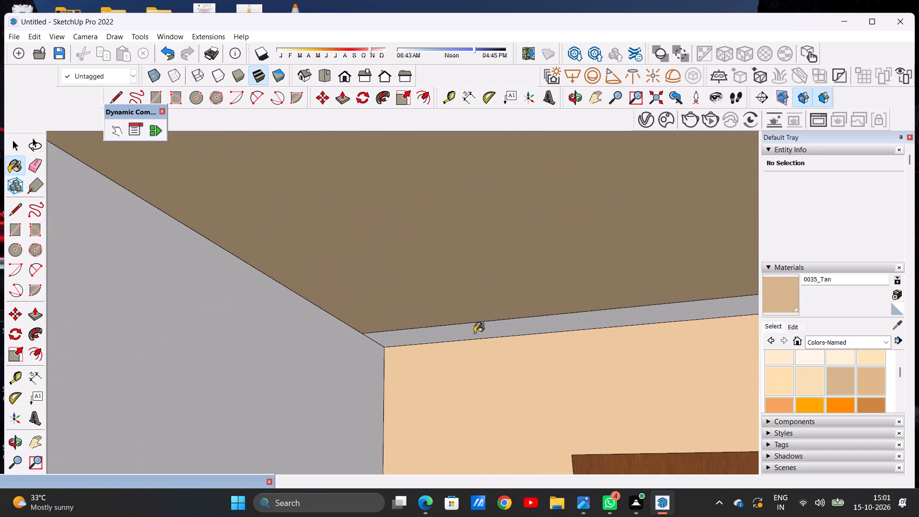
{"action": "left_click", "coordinate": [305, 389]}
Paint the outer side wall of the third balcony from the top with 0035_Tan.
{"action": "scroll", "coordinate": [459, 383], "scroll_direction": "down", "scroll_amount": 17}
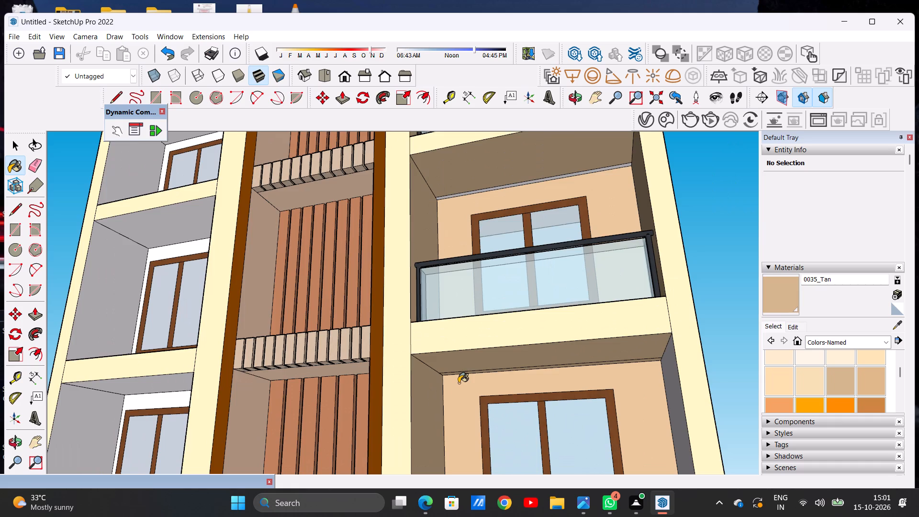
{"action": "scroll", "coordinate": [459, 383], "scroll_direction": "down", "scroll_amount": 3}
{"action": "middle_click_drag", "start_coordinate": [504, 404], "coordinate": [670, 476]}
{"action": "middle_click_drag", "start_coordinate": [667, 464], "coordinate": [669, 435]}
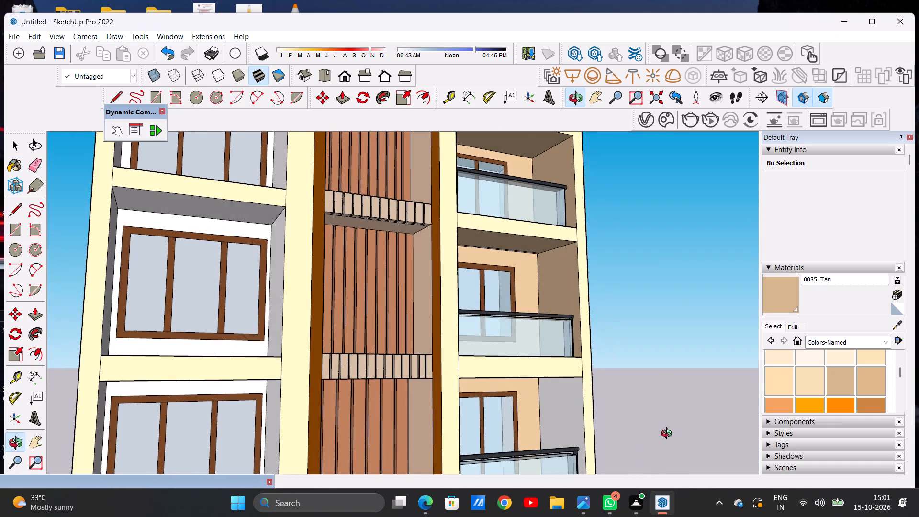
{"action": "middle_click_drag", "start_coordinate": [669, 435], "coordinate": [669, 436]}
{"action": "scroll", "coordinate": [570, 417], "scroll_direction": "up", "scroll_amount": 10}
{"action": "scroll", "coordinate": [516, 371], "scroll_direction": "down", "scroll_amount": 1}
{"action": "scroll", "coordinate": [516, 371], "scroll_direction": "up", "scroll_amount": 4}
{"action": "left_click", "coordinate": [545, 350]}
{"action": "scroll", "coordinate": [545, 350], "scroll_direction": "down", "scroll_amount": 8}
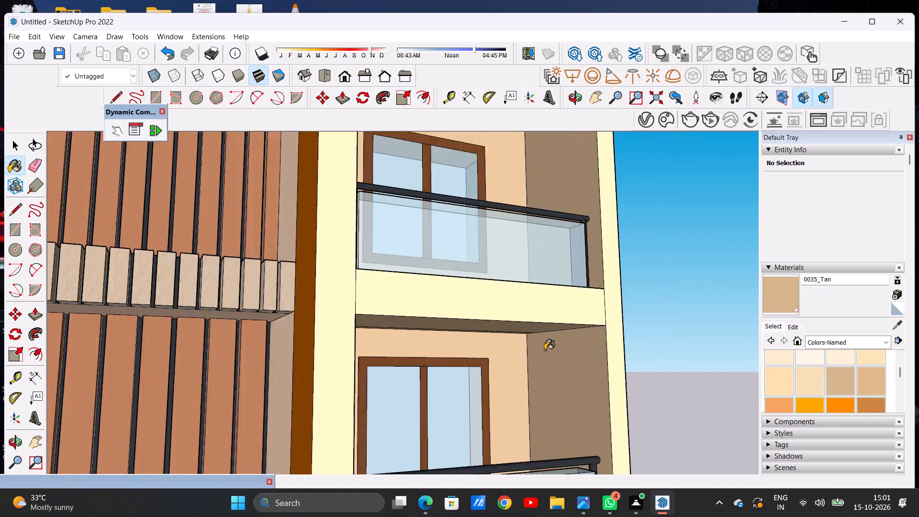
Paint the fourth balcony's tower-side wall, ceiling and back wall with 0035_Tan.
{"action": "scroll", "coordinate": [545, 349], "scroll_direction": "up", "scroll_amount": 1}
{"action": "scroll", "coordinate": [528, 350], "scroll_direction": "down", "scroll_amount": 16}
{"action": "scroll", "coordinate": [494, 353], "scroll_direction": "down", "scroll_amount": 6}
{"action": "scroll", "coordinate": [523, 402], "scroll_direction": "up", "scroll_amount": 7}
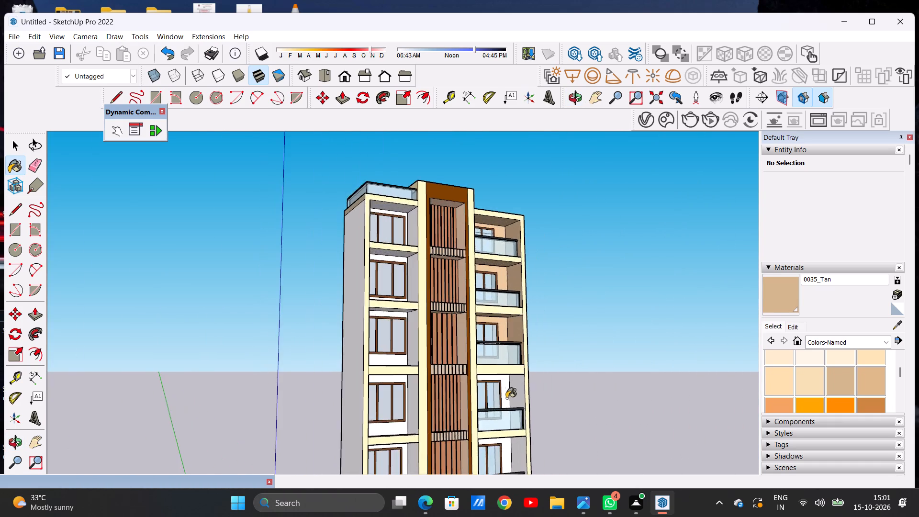
{"action": "scroll", "coordinate": [506, 398], "scroll_direction": "up", "scroll_amount": 13}
{"action": "middle_click_drag", "start_coordinate": [519, 389], "coordinate": [347, 360]}
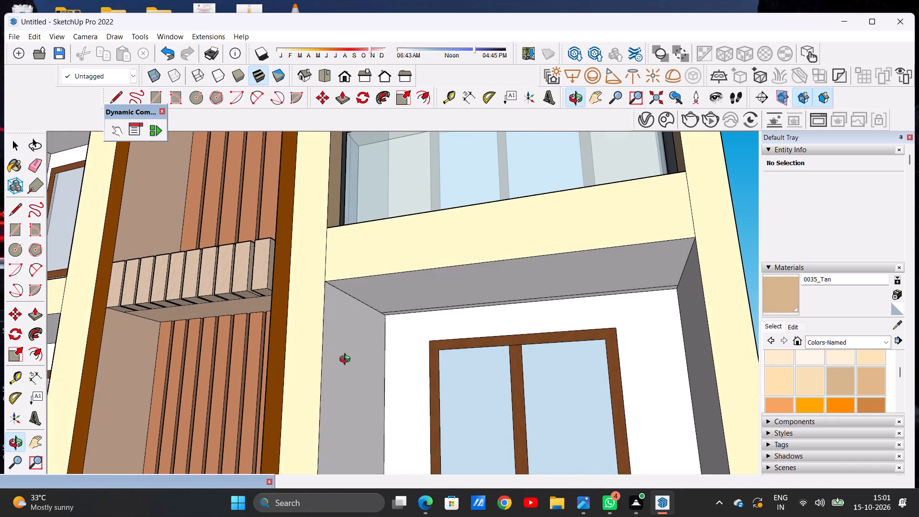
{"action": "middle_click_drag", "start_coordinate": [347, 360], "coordinate": [354, 351]}
{"action": "scroll", "coordinate": [353, 324], "scroll_direction": "up", "scroll_amount": 3}
{"action": "scroll", "coordinate": [353, 324], "scroll_direction": "down", "scroll_amount": 1}
{"action": "scroll", "coordinate": [353, 324], "scroll_direction": "up", "scroll_amount": 2}
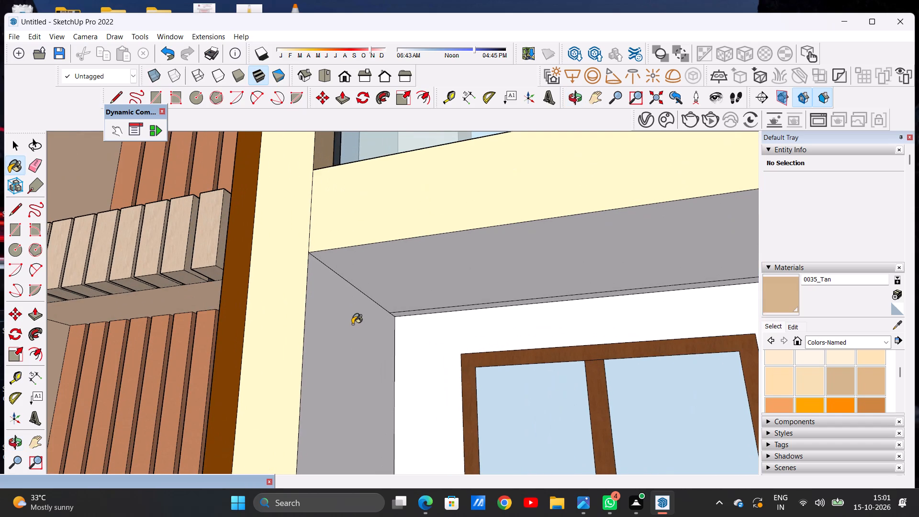
{"action": "left_click", "coordinate": [352, 324]}
{"action": "left_click", "coordinate": [352, 254]}
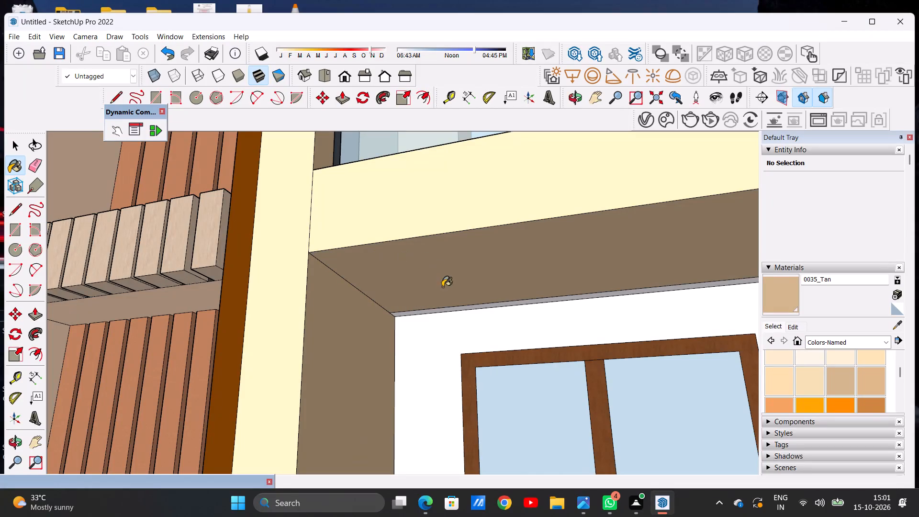
{"action": "left_click", "coordinate": [423, 331]}
Paint the narrow strip between the ceiling and back wall of the fourth balcony with 0035_Tan.
{"action": "scroll", "coordinate": [369, 348], "scroll_direction": "down", "scroll_amount": 8}
{"action": "scroll", "coordinate": [439, 334], "scroll_direction": "up", "scroll_amount": 3}
{"action": "scroll", "coordinate": [439, 334], "scroll_direction": "down", "scroll_amount": 1}
{"action": "scroll", "coordinate": [439, 334], "scroll_direction": "up", "scroll_amount": 3}
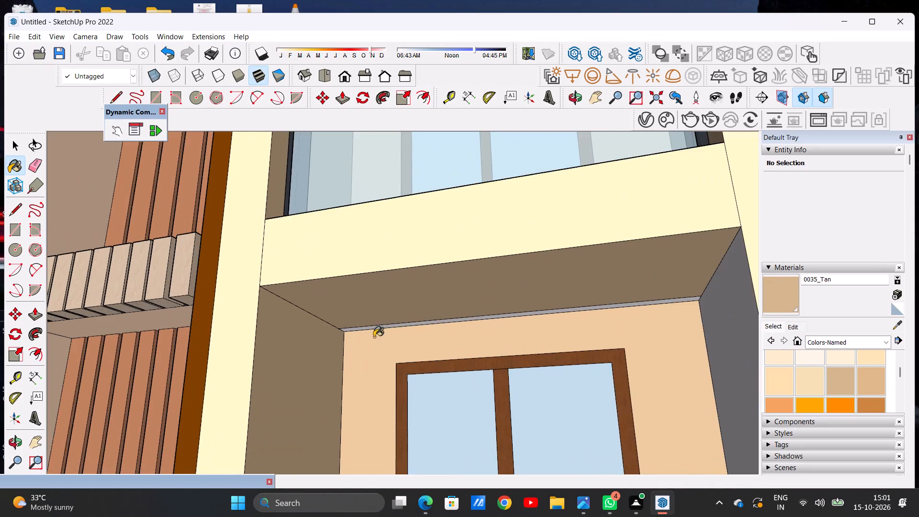
{"action": "scroll", "coordinate": [373, 337], "scroll_direction": "up", "scroll_amount": 7}
{"action": "scroll", "coordinate": [297, 334], "scroll_direction": "up", "scroll_amount": 11}
{"action": "left_click", "coordinate": [338, 315]}
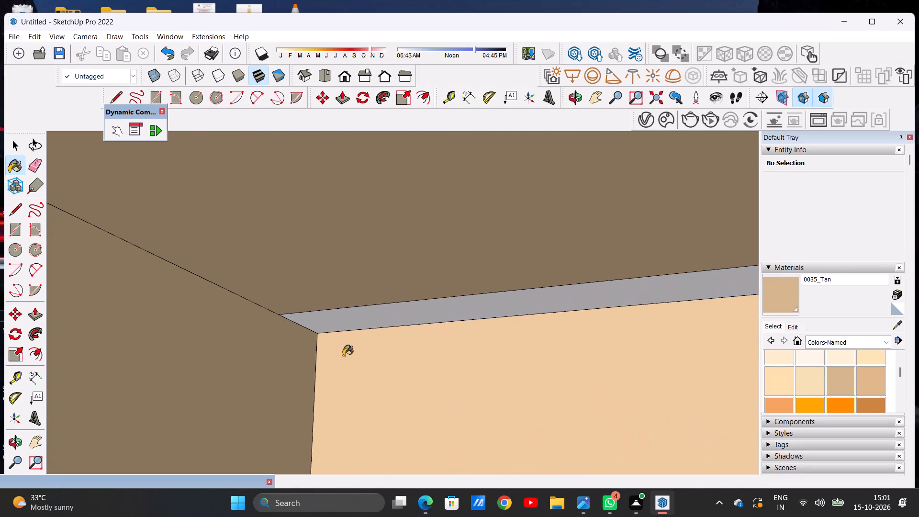
Paint the outer side wall of the fourth balcony from the top with 0035_Tan.
{"action": "scroll", "coordinate": [347, 379], "scroll_direction": "down", "scroll_amount": 20}
{"action": "scroll", "coordinate": [347, 379], "scroll_direction": "down", "scroll_amount": 7}
{"action": "middle_click_drag", "start_coordinate": [365, 395], "coordinate": [411, 416]}
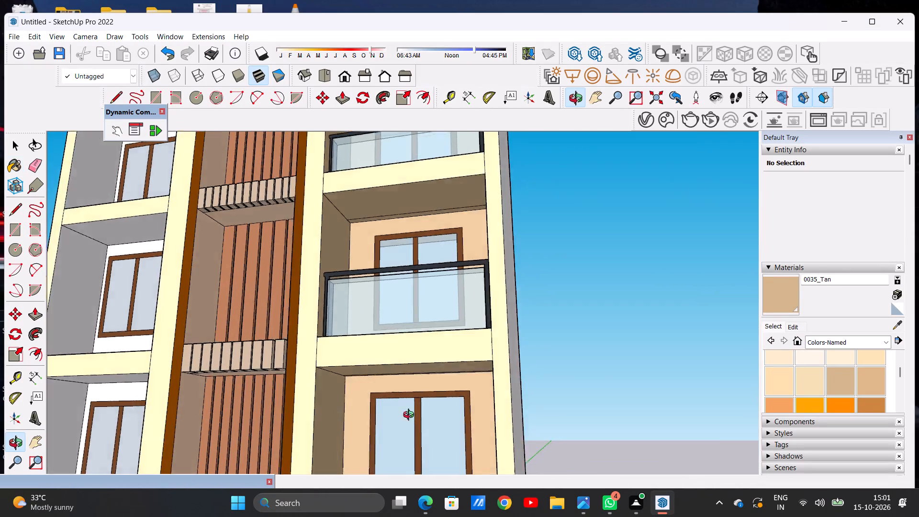
{"action": "middle_click_drag", "start_coordinate": [411, 416], "coordinate": [568, 403]}
{"action": "scroll", "coordinate": [521, 392], "scroll_direction": "up", "scroll_amount": 3}
{"action": "scroll", "coordinate": [515, 387], "scroll_direction": "down", "scroll_amount": 1}
{"action": "scroll", "coordinate": [514, 387], "scroll_direction": "up", "scroll_amount": 5}
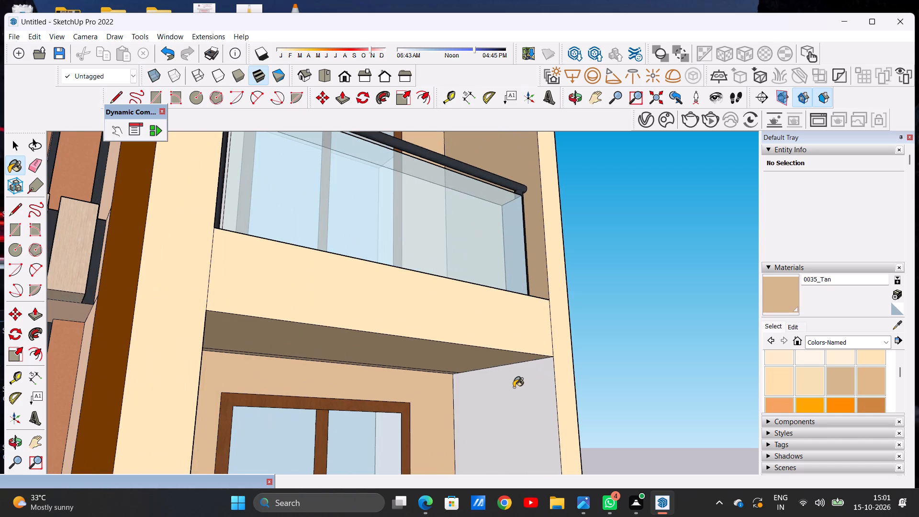
{"action": "double_click", "coordinate": [514, 387]}
{"action": "scroll", "coordinate": [514, 387], "scroll_direction": "down", "scroll_amount": 19}
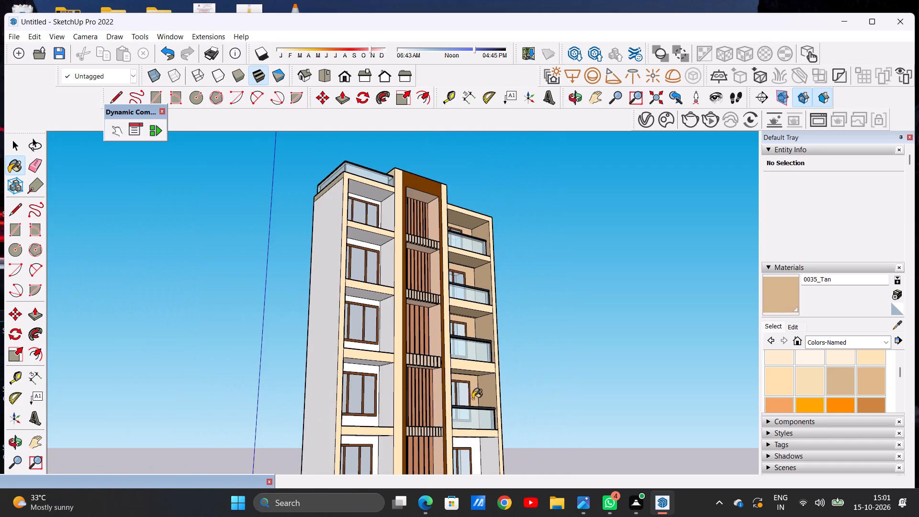
{"action": "middle_click_drag", "start_coordinate": [471, 400], "coordinate": [337, 413]}
{"action": "scroll", "coordinate": [464, 372], "scroll_direction": "down", "scroll_amount": 8}
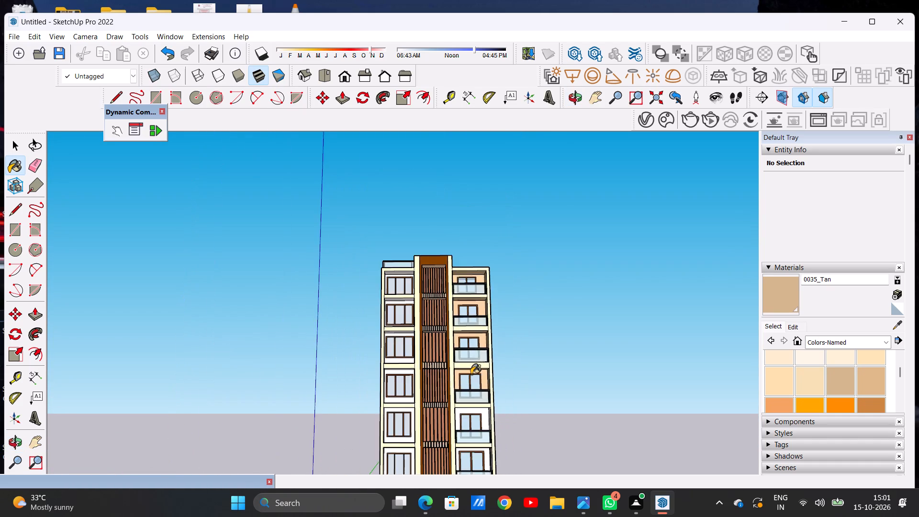
Paint the fifth balcony's ceiling, the narrow strip behind it and the tower-side wall with 0035_Tan.
{"action": "scroll", "coordinate": [471, 374], "scroll_direction": "down", "scroll_amount": 2}
{"action": "scroll", "coordinate": [476, 410], "scroll_direction": "up", "scroll_amount": 13}
{"action": "scroll", "coordinate": [488, 387], "scroll_direction": "up", "scroll_amount": 10}
{"action": "scroll", "coordinate": [502, 398], "scroll_direction": "down", "scroll_amount": 1}
{"action": "scroll", "coordinate": [502, 398], "scroll_direction": "up", "scroll_amount": 1}
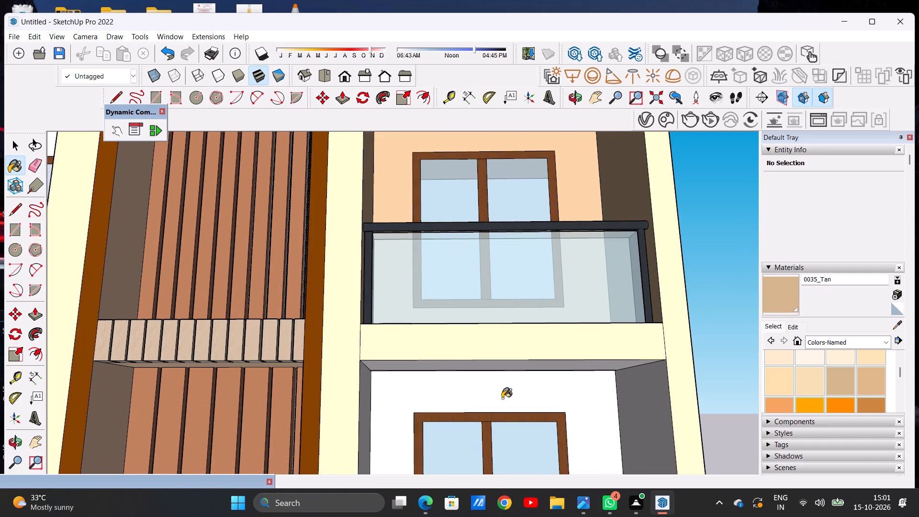
{"action": "middle_click_drag", "start_coordinate": [512, 403], "coordinate": [392, 367]}
{"action": "scroll", "coordinate": [384, 371], "scroll_direction": "up", "scroll_amount": 7}
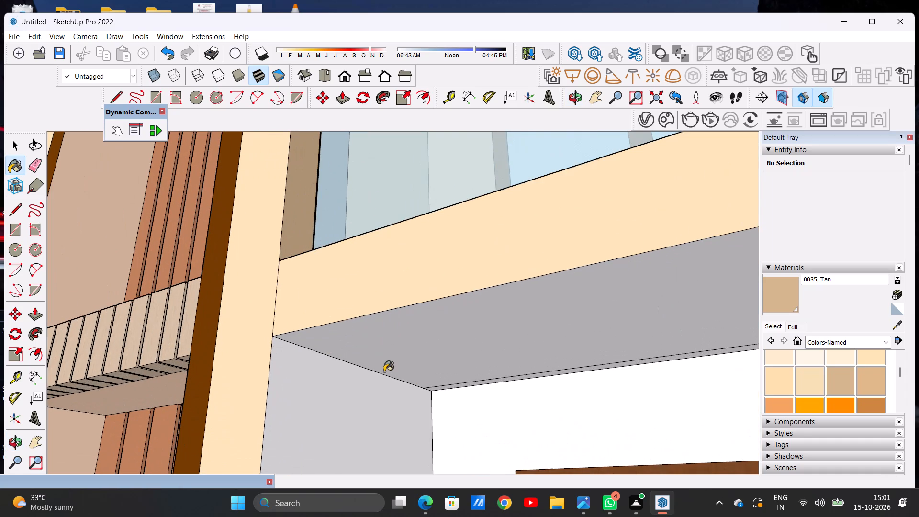
{"action": "left_click", "coordinate": [377, 354]}
{"action": "scroll", "coordinate": [455, 405], "scroll_direction": "up", "scroll_amount": 18}
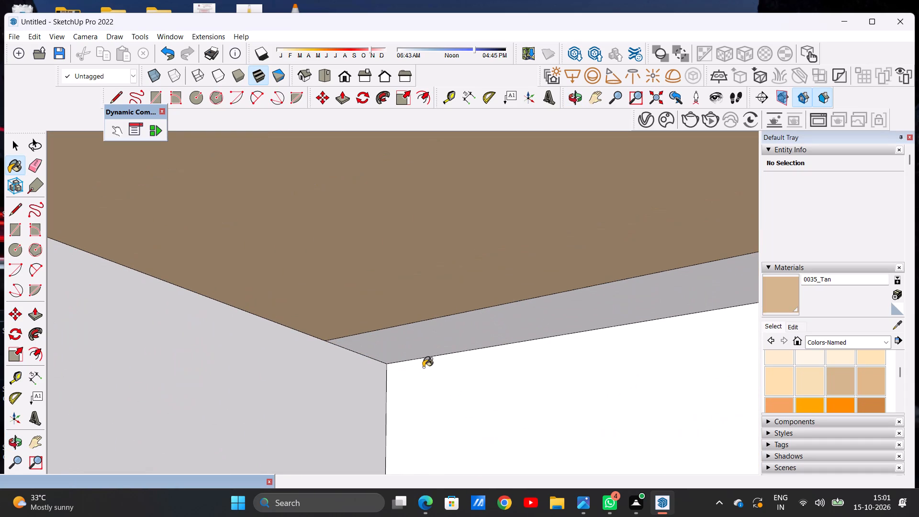
{"action": "left_click", "coordinate": [417, 352]}
{"action": "left_click", "coordinate": [375, 397]}
{"action": "scroll", "coordinate": [382, 420], "scroll_direction": "down", "scroll_amount": 20}
{"action": "scroll", "coordinate": [382, 420], "scroll_direction": "down", "scroll_amount": 1}
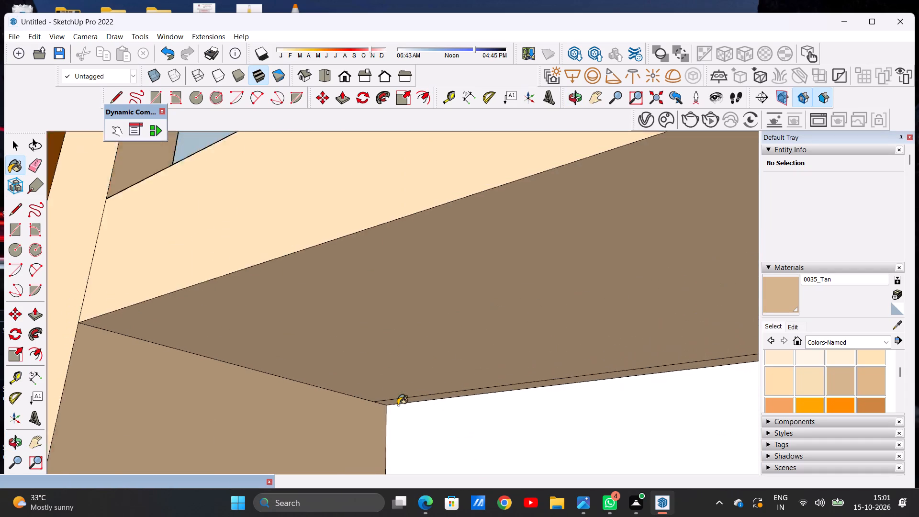
Paint the back wall and outer side wall of the fifth balcony from the top with 0035_Tan.
{"action": "scroll", "coordinate": [398, 405], "scroll_direction": "down", "scroll_amount": 11}
{"action": "scroll", "coordinate": [443, 421], "scroll_direction": "up", "scroll_amount": 1}
{"action": "middle_click_drag", "start_coordinate": [443, 424], "coordinate": [570, 449]}
{"action": "scroll", "coordinate": [583, 428], "scroll_direction": "up", "scroll_amount": 5}
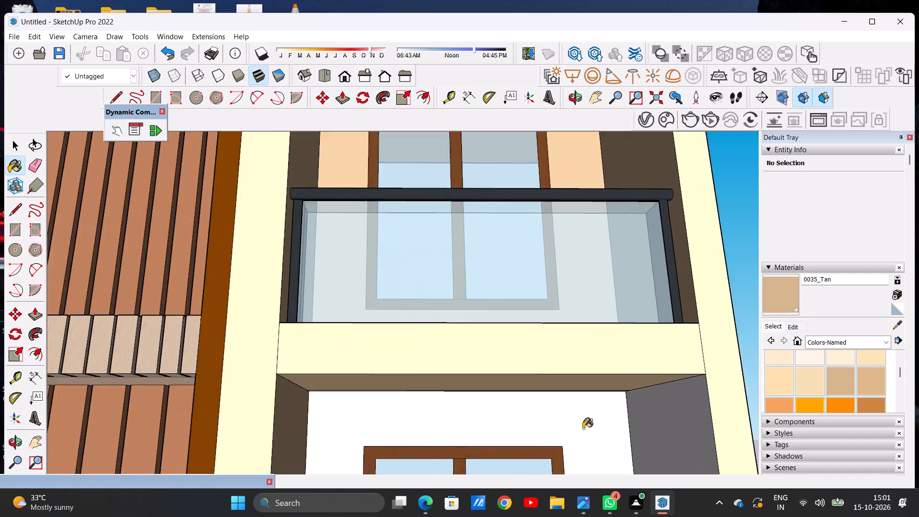
{"action": "scroll", "coordinate": [583, 428], "scroll_direction": "up", "scroll_amount": 7}
{"action": "left_click", "coordinate": [583, 424]}
{"action": "left_click", "coordinate": [661, 406]}
{"action": "left_click", "coordinate": [693, 399]}
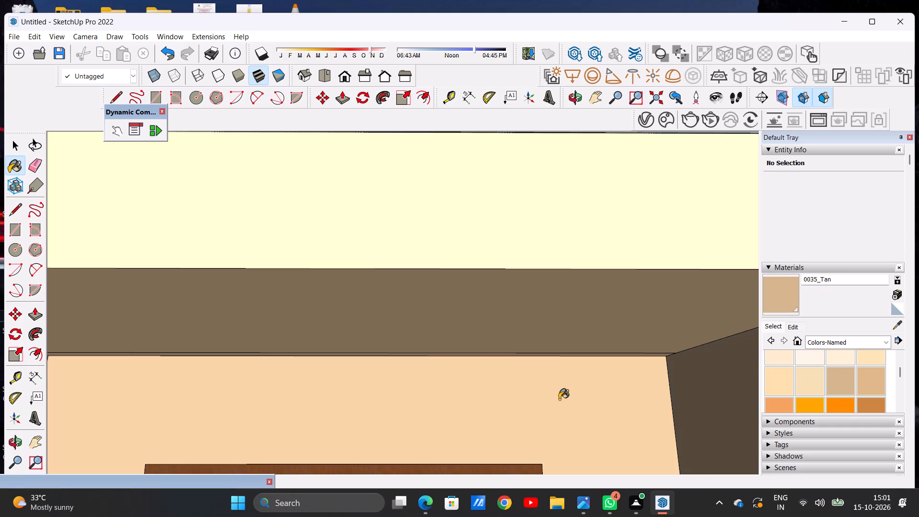
Paint the sixth balcony's ceiling and the two narrow strips along its back edge with 0035_Tan.
{"action": "scroll", "coordinate": [559, 403], "scroll_direction": "down", "scroll_amount": 20}
{"action": "scroll", "coordinate": [559, 403], "scroll_direction": "down", "scroll_amount": 9}
{"action": "middle_click_drag", "start_coordinate": [562, 425], "coordinate": [560, 430]}
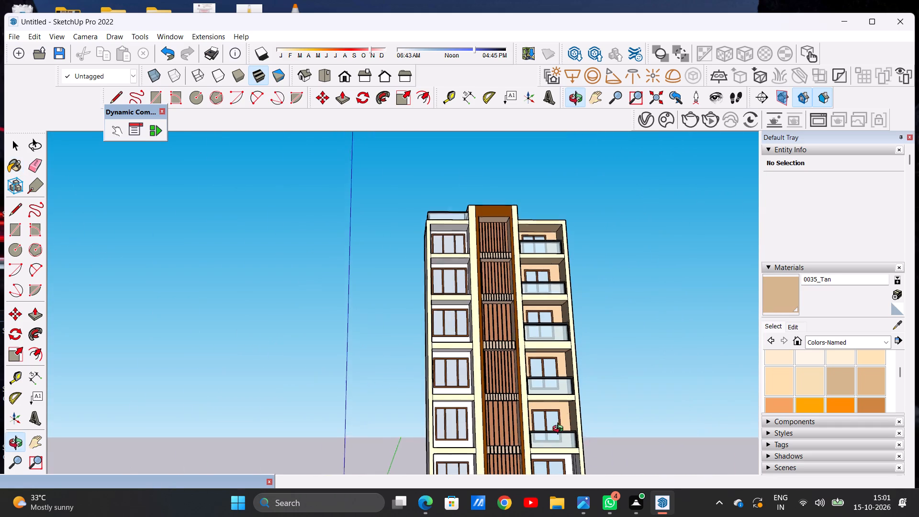
{"action": "middle_click_drag", "start_coordinate": [560, 430], "coordinate": [550, 446]}
{"action": "scroll", "coordinate": [513, 361], "scroll_direction": "down", "scroll_amount": 6}
{"action": "scroll", "coordinate": [536, 441], "scroll_direction": "up", "scroll_amount": 2}
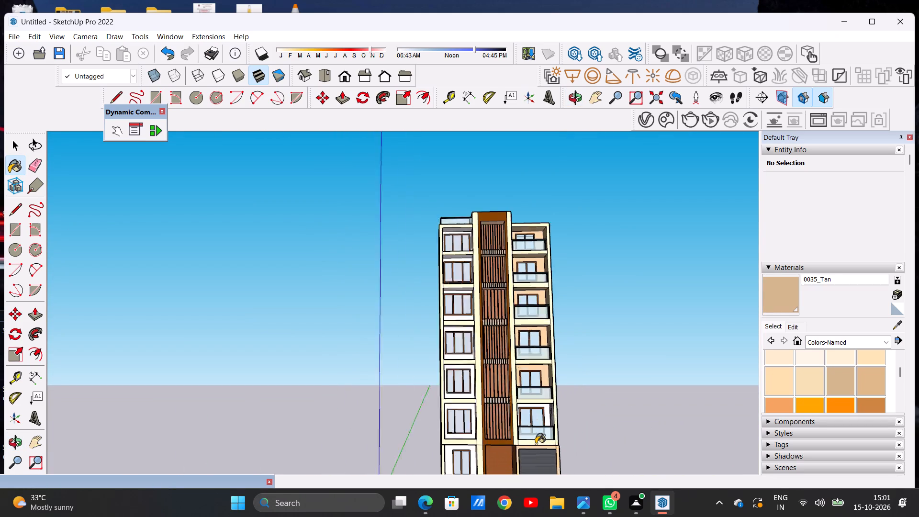
{"action": "scroll", "coordinate": [536, 444], "scroll_direction": "up", "scroll_amount": 12}
{"action": "scroll", "coordinate": [545, 384], "scroll_direction": "up", "scroll_amount": 1}
{"action": "scroll", "coordinate": [546, 383], "scroll_direction": "down", "scroll_amount": 1}
{"action": "scroll", "coordinate": [546, 383], "scroll_direction": "up", "scroll_amount": 13}
{"action": "middle_click_drag", "start_coordinate": [607, 370], "coordinate": [517, 357]}
{"action": "scroll", "coordinate": [346, 332], "scroll_direction": "up", "scroll_amount": 7}
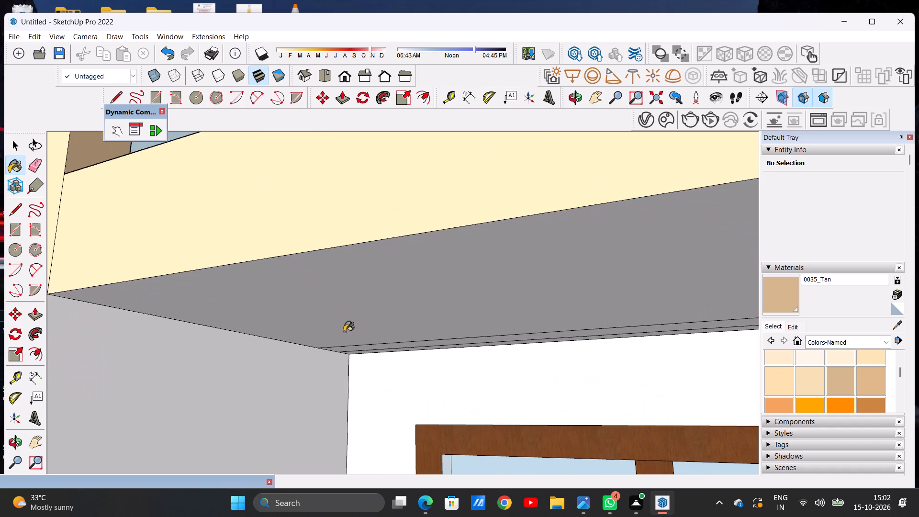
{"action": "left_click", "coordinate": [344, 332]}
{"action": "scroll", "coordinate": [346, 355], "scroll_direction": "up", "scroll_amount": 10}
{"action": "scroll", "coordinate": [361, 348], "scroll_direction": "down", "scroll_amount": 1}
{"action": "scroll", "coordinate": [361, 348], "scroll_direction": "up", "scroll_amount": 3}
{"action": "left_click", "coordinate": [359, 333]}
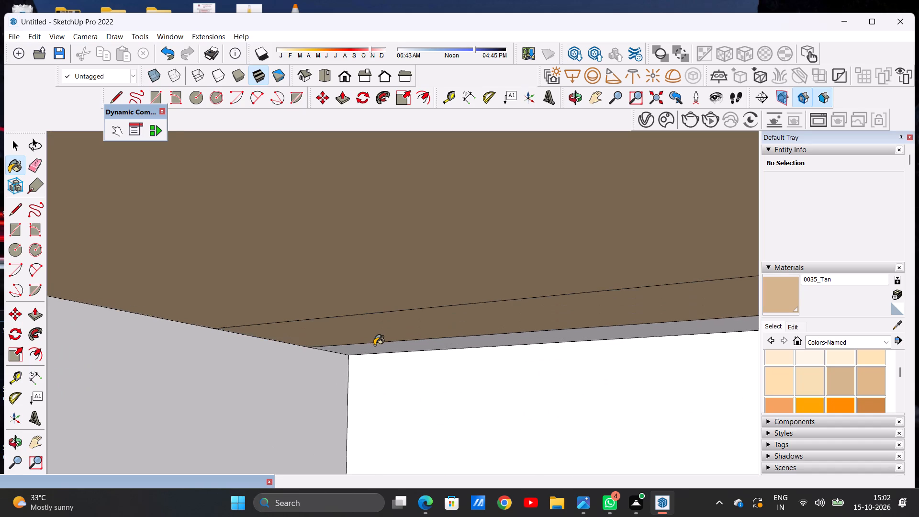
{"action": "left_click", "coordinate": [375, 346]}
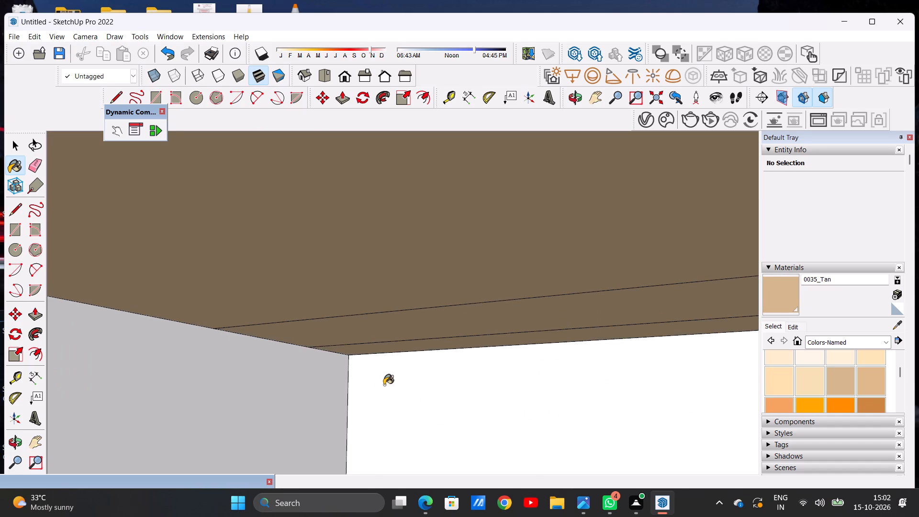
Paint the sixth balcony's back wall and tower-side wall with 0035_Tan.
{"action": "left_click", "coordinate": [384, 385]}
{"action": "left_click", "coordinate": [318, 393]}
{"action": "scroll", "coordinate": [443, 395], "scroll_direction": "down", "scroll_amount": 12}
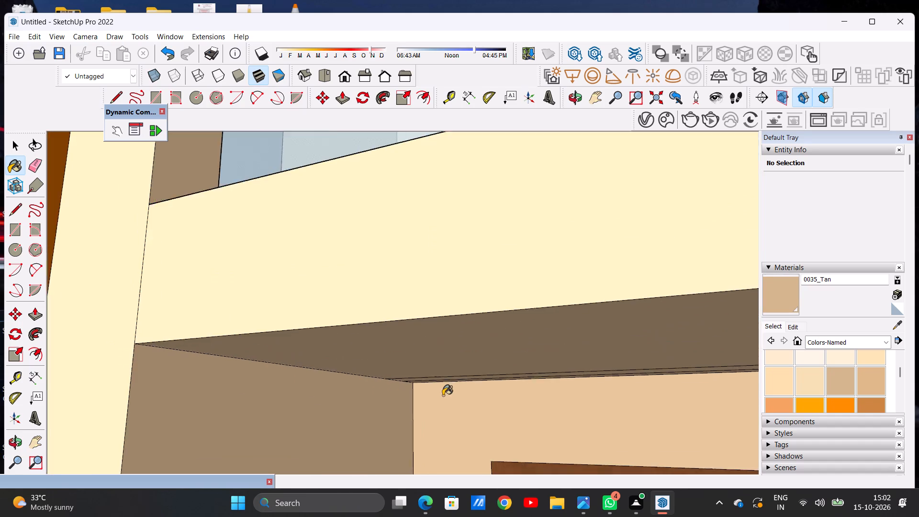
Erase the two stray vertical lines on the outer side wall of the sixth balcony.
{"action": "scroll", "coordinate": [443, 395], "scroll_direction": "down", "scroll_amount": 17}
{"action": "middle_click_drag", "start_coordinate": [444, 415], "coordinate": [623, 437]}
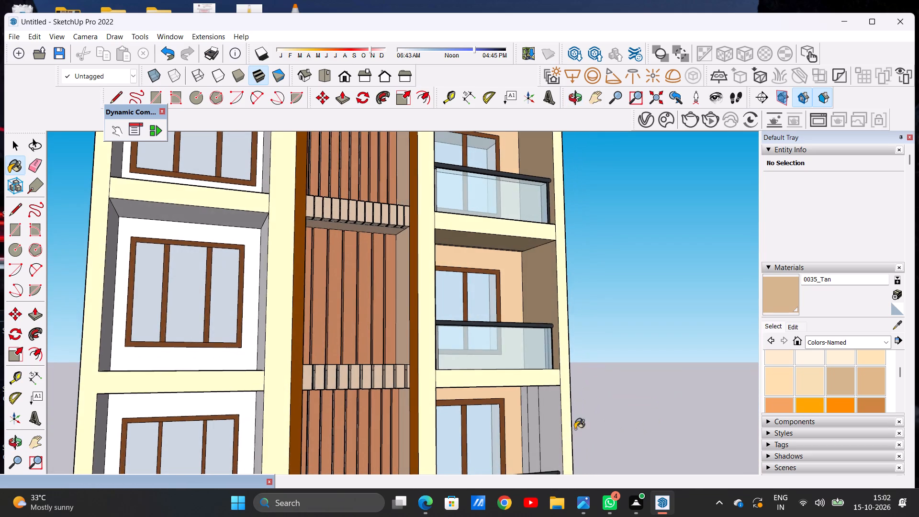
{"action": "scroll", "coordinate": [541, 419], "scroll_direction": "up", "scroll_amount": 8}
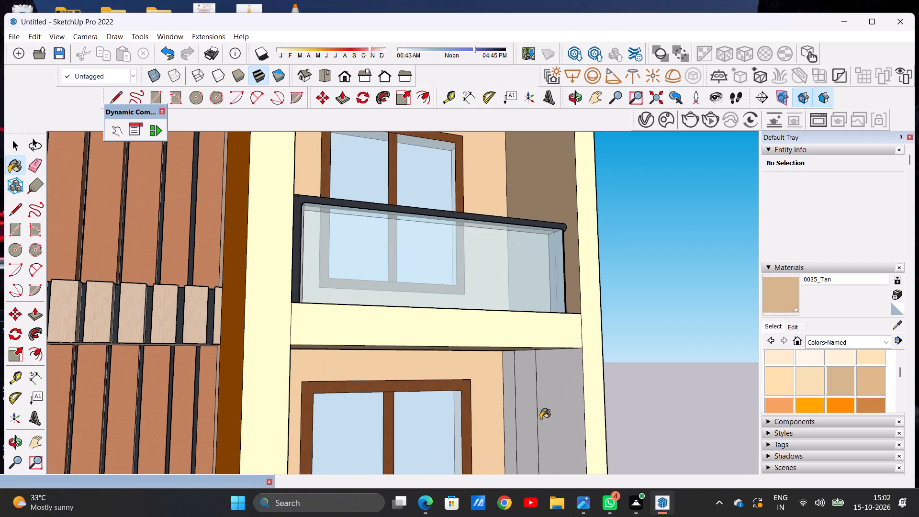
{"action": "key", "text": "space"}
{"action": "type", "text": "e"}
{"action": "scroll", "coordinate": [511, 402], "scroll_direction": "up", "scroll_amount": 7}
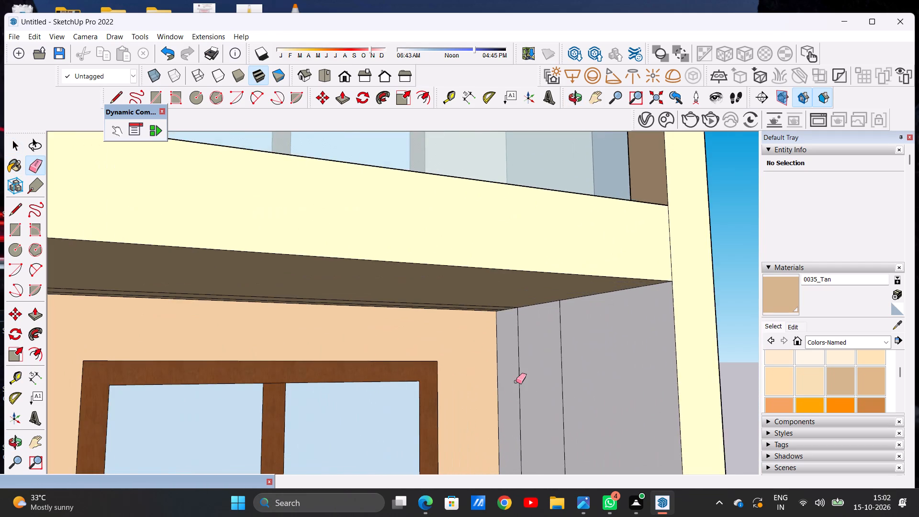
{"action": "left_click_drag", "start_coordinate": [516, 382], "coordinate": [537, 381]}
{"action": "left_click_drag", "start_coordinate": [558, 382], "coordinate": [580, 381]}
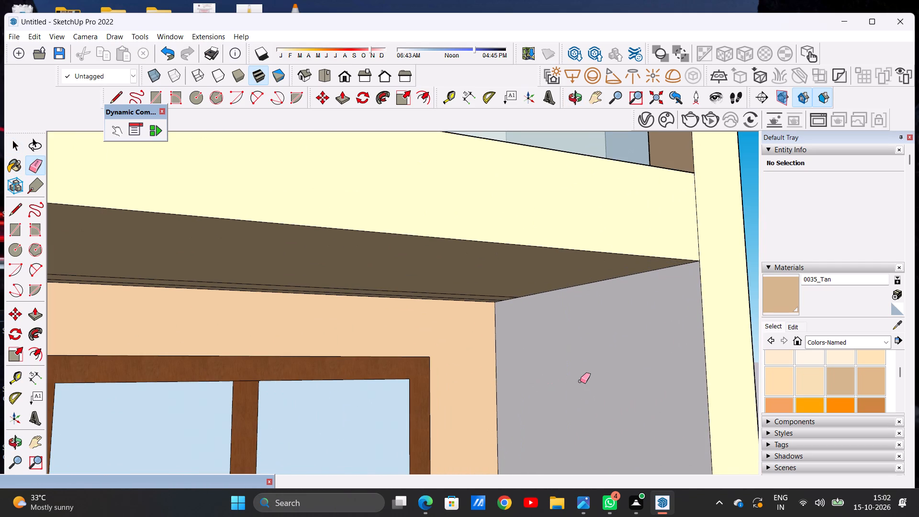
Paint the merged outer side wall of the sixth balcony with 0035_Tan.
{"action": "key", "text": "space"}
{"action": "left_click", "coordinate": [773, 302]}
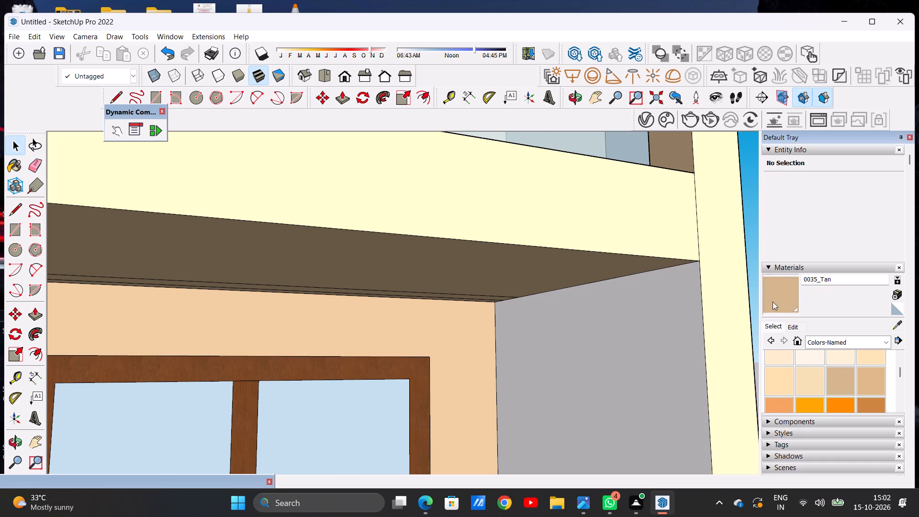
{"action": "left_click", "coordinate": [664, 326]}
{"action": "scroll", "coordinate": [494, 345], "scroll_direction": "down", "scroll_amount": 14}
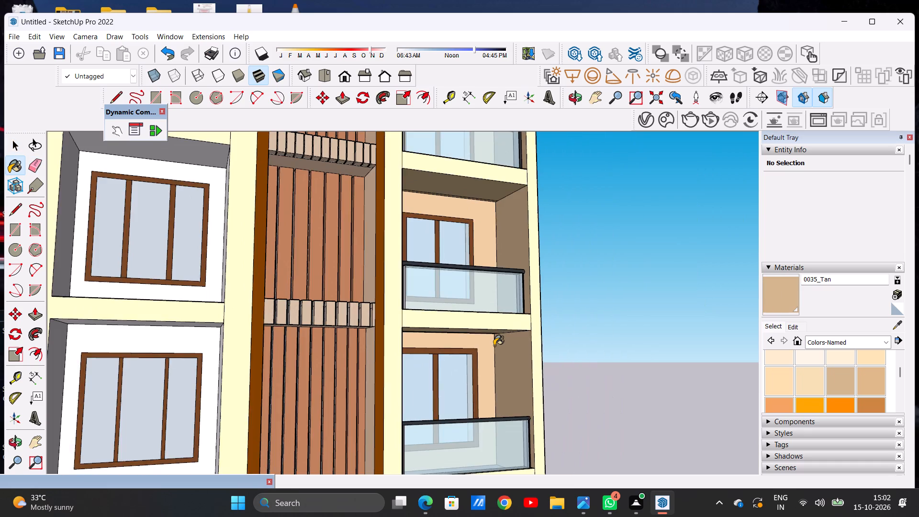
Examine the painted balconies and the top of the building from the front and from below.
{"action": "scroll", "coordinate": [494, 346], "scroll_direction": "down", "scroll_amount": 14}
{"action": "scroll", "coordinate": [438, 357], "scroll_direction": "up", "scroll_amount": 7}
{"action": "middle_click_drag", "start_coordinate": [519, 336], "coordinate": [428, 352]}
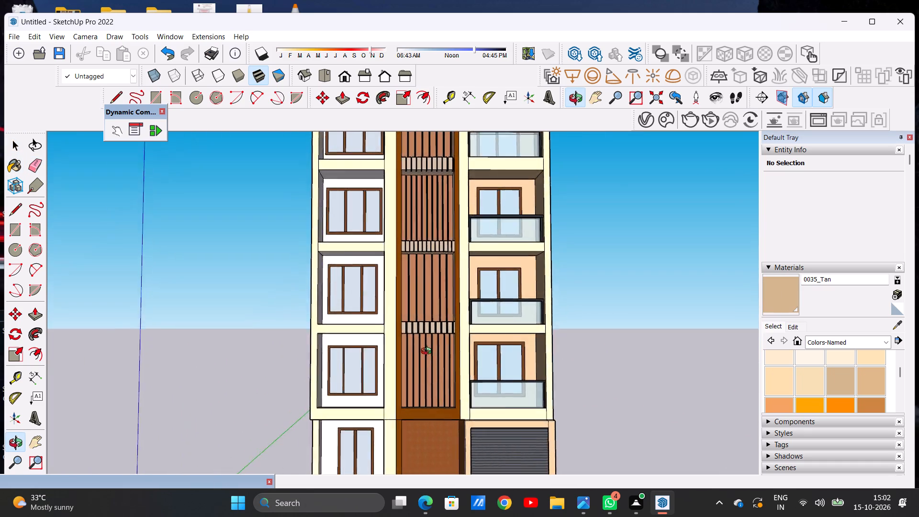
{"action": "middle_click_drag", "start_coordinate": [428, 352], "coordinate": [456, 385]}
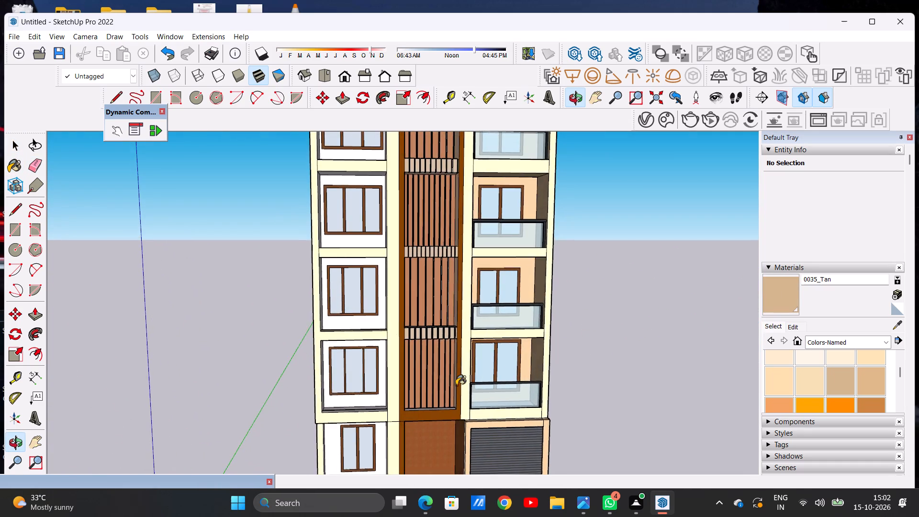
{"action": "scroll", "coordinate": [448, 390], "scroll_direction": "down", "scroll_amount": 12}
{"action": "scroll", "coordinate": [485, 243], "scroll_direction": "up", "scroll_amount": 1}
{"action": "scroll", "coordinate": [483, 243], "scroll_direction": "down", "scroll_amount": 1}
{"action": "scroll", "coordinate": [476, 244], "scroll_direction": "up", "scroll_amount": 6}
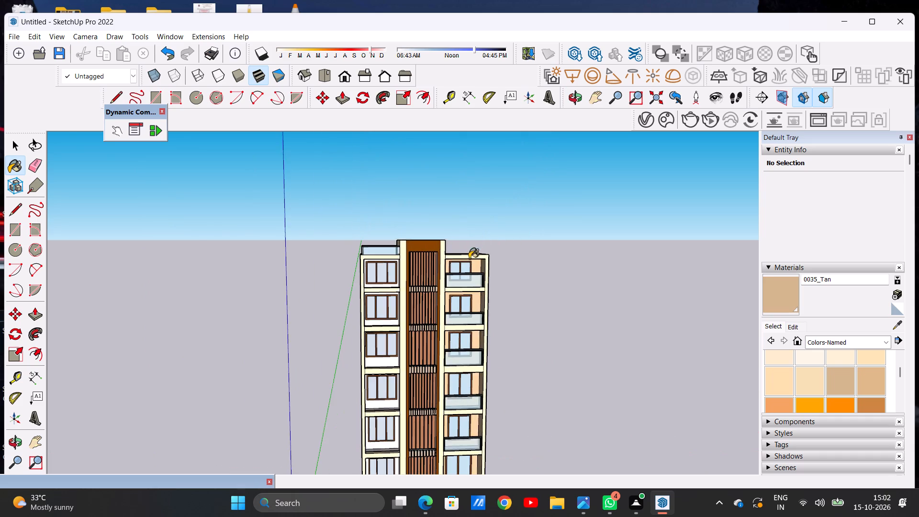
{"action": "scroll", "coordinate": [468, 259], "scroll_direction": "up", "scroll_amount": 13}
{"action": "middle_click_drag", "start_coordinate": [475, 261], "coordinate": [346, 174]}
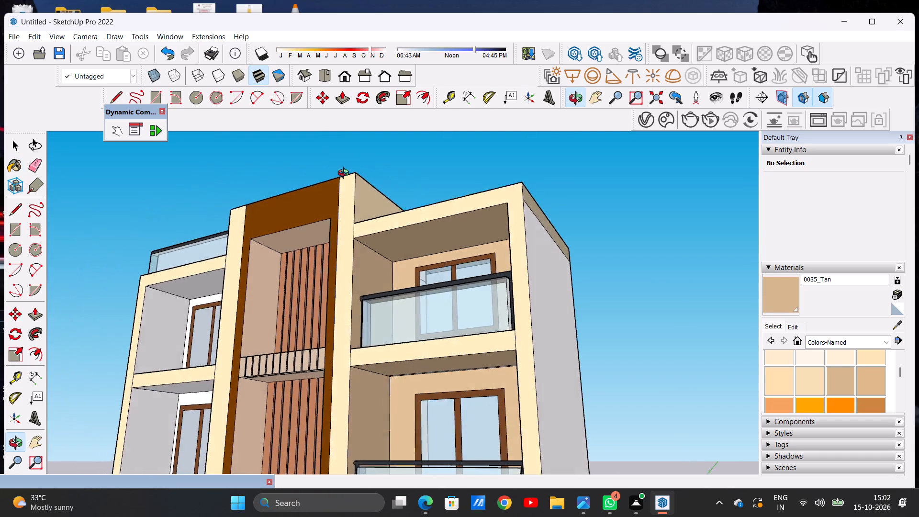
{"action": "middle_click_drag", "start_coordinate": [346, 174], "coordinate": [341, 174]}
{"action": "scroll", "coordinate": [440, 292], "scroll_direction": "up", "scroll_amount": 6}
{"action": "scroll", "coordinate": [311, 243], "scroll_direction": "up", "scroll_amount": 7}
{"action": "scroll", "coordinate": [612, 339], "scroll_direction": "down", "scroll_amount": 10}
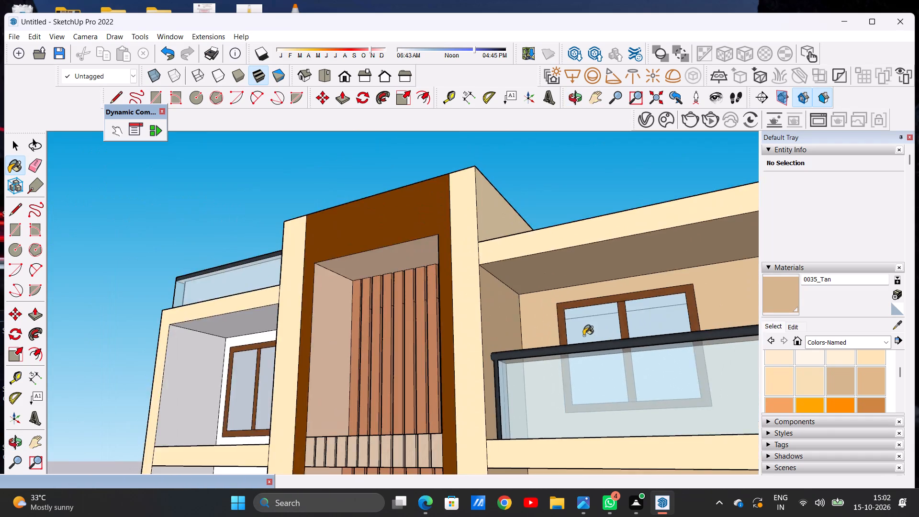
{"action": "scroll", "coordinate": [583, 336], "scroll_direction": "down", "scroll_amount": 20}
{"action": "scroll", "coordinate": [583, 336], "scroll_direction": "down", "scroll_amount": 7}
{"action": "middle_click_drag", "start_coordinate": [571, 412], "coordinate": [579, 487]}
{"action": "scroll", "coordinate": [553, 429], "scroll_direction": "up", "scroll_amount": 2}
{"action": "scroll", "coordinate": [546, 426], "scroll_direction": "down", "scroll_amount": 1}
{"action": "scroll", "coordinate": [546, 426], "scroll_direction": "up", "scroll_amount": 5}
{"action": "middle_click_drag", "start_coordinate": [531, 438], "coordinate": [610, 446]}
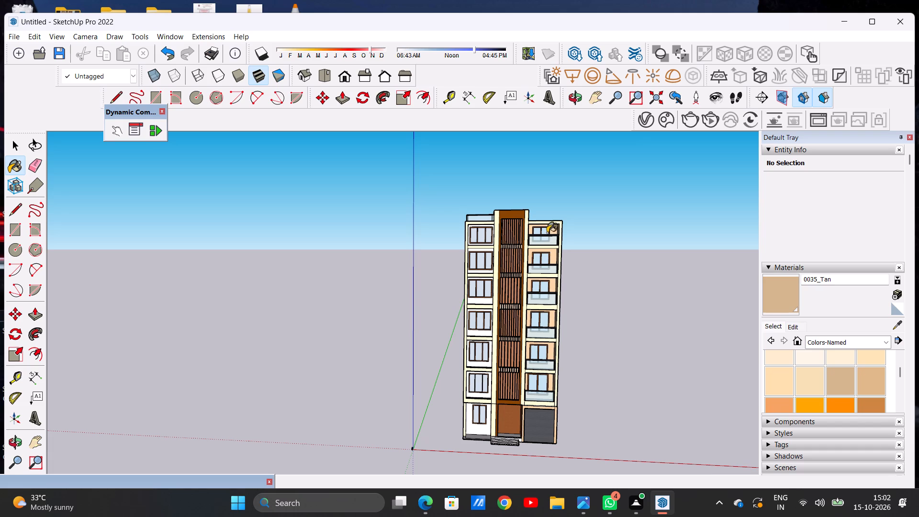
Paint the outer side wall and back wall of the top window recess, across the tower from the balconies, with 0035_Tan.
{"action": "scroll", "coordinate": [485, 246], "scroll_direction": "up", "scroll_amount": 17}
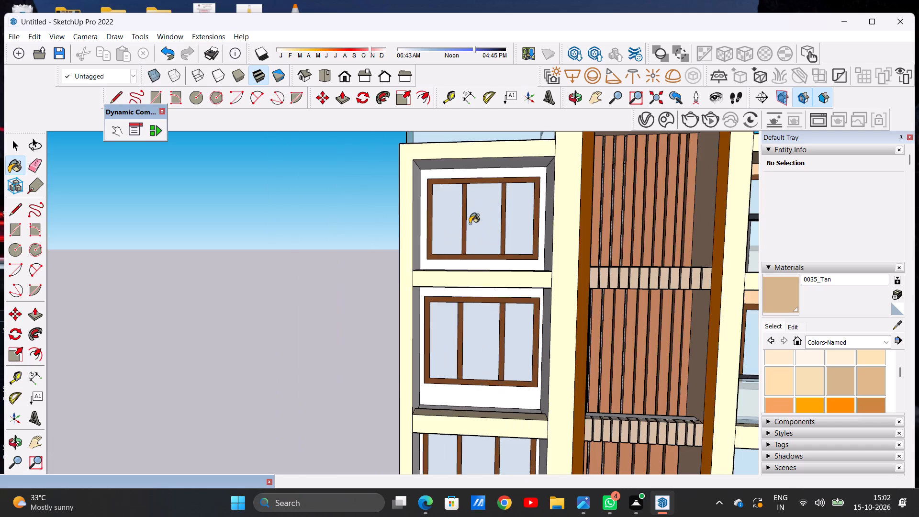
{"action": "scroll", "coordinate": [470, 224], "scroll_direction": "up", "scroll_amount": 7}
{"action": "middle_click_drag", "start_coordinate": [368, 222], "coordinate": [279, 286]}
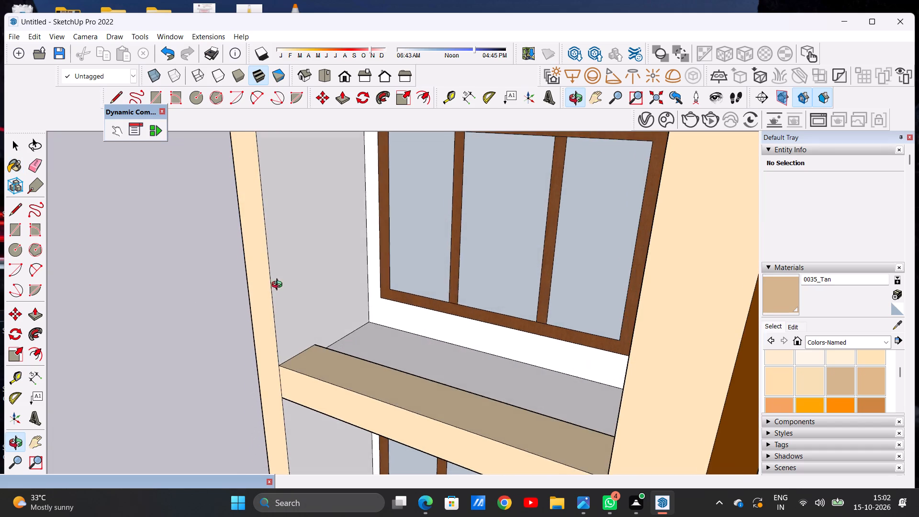
{"action": "middle_click_drag", "start_coordinate": [279, 286], "coordinate": [280, 286]}
{"action": "middle_click", "coordinate": [280, 286]}
{"action": "scroll", "coordinate": [296, 271], "scroll_direction": "up", "scroll_amount": 7}
{"action": "left_click", "coordinate": [296, 271]}
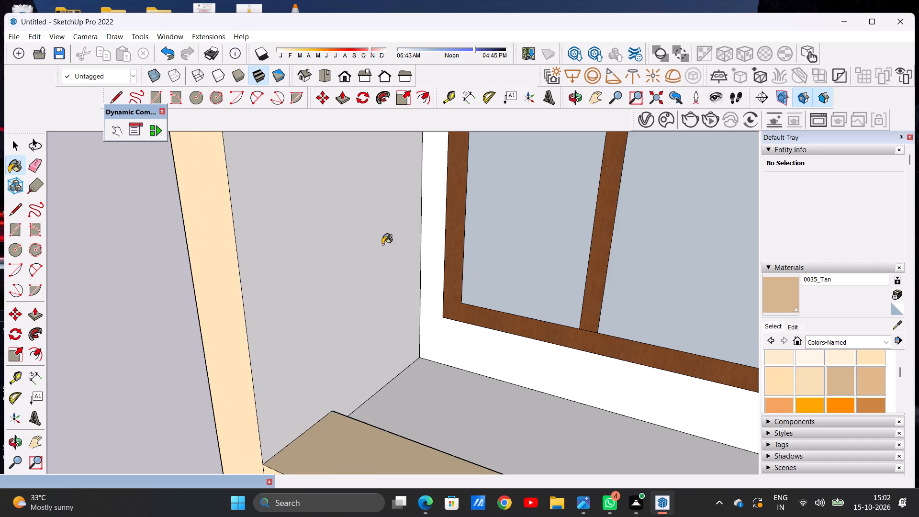
{"action": "left_click", "coordinate": [425, 219]}
{"action": "scroll", "coordinate": [386, 321], "scroll_direction": "down", "scroll_amount": 13}
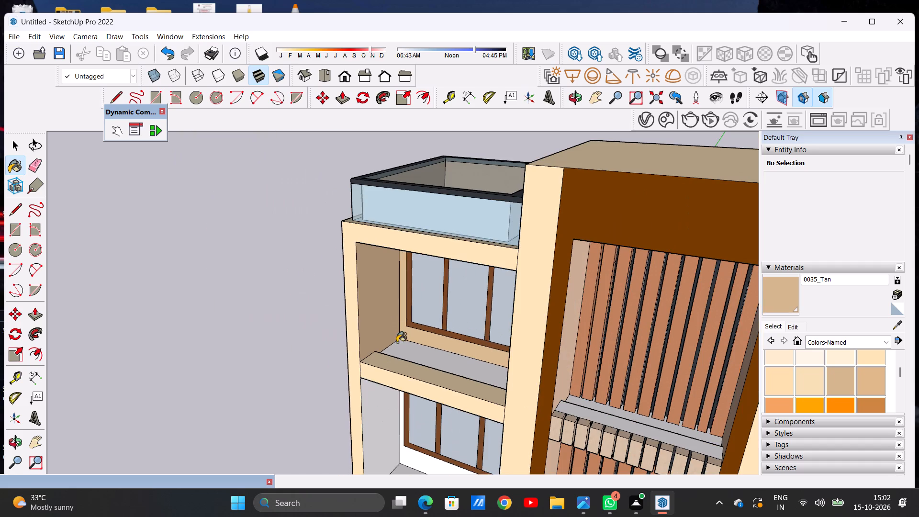
Paint the tower-side wall and ceiling of the top window recess with 0035_Tan.
{"action": "scroll", "coordinate": [401, 323], "scroll_direction": "up", "scroll_amount": 7}
{"action": "middle_click_drag", "start_coordinate": [398, 325], "coordinate": [470, 301]}
{"action": "scroll", "coordinate": [470, 301], "scroll_direction": "up", "scroll_amount": 1}
{"action": "scroll", "coordinate": [415, 299], "scroll_direction": "down", "scroll_amount": 8}
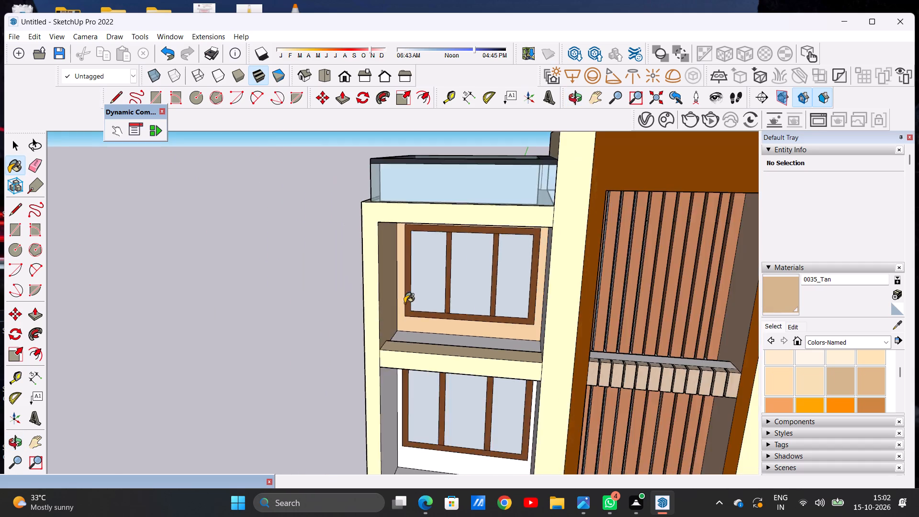
{"action": "scroll", "coordinate": [404, 303], "scroll_direction": "down", "scroll_amount": 5}
{"action": "middle_click_drag", "start_coordinate": [416, 307], "coordinate": [531, 246]}
{"action": "scroll", "coordinate": [468, 266], "scroll_direction": "up", "scroll_amount": 1}
{"action": "scroll", "coordinate": [468, 266], "scroll_direction": "down", "scroll_amount": 1}
{"action": "scroll", "coordinate": [468, 266], "scroll_direction": "up", "scroll_amount": 5}
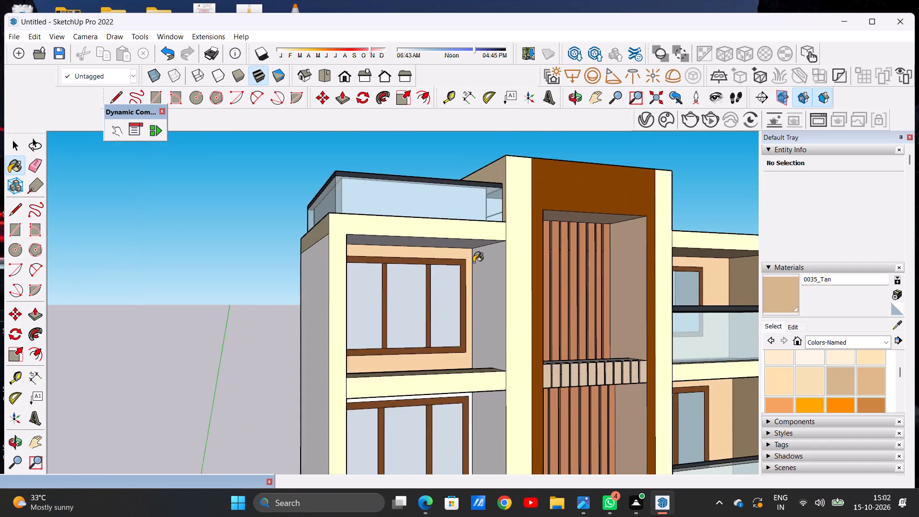
{"action": "scroll", "coordinate": [473, 262], "scroll_direction": "up", "scroll_amount": 12}
{"action": "left_click", "coordinate": [508, 255]}
{"action": "left_click", "coordinate": [426, 191]}
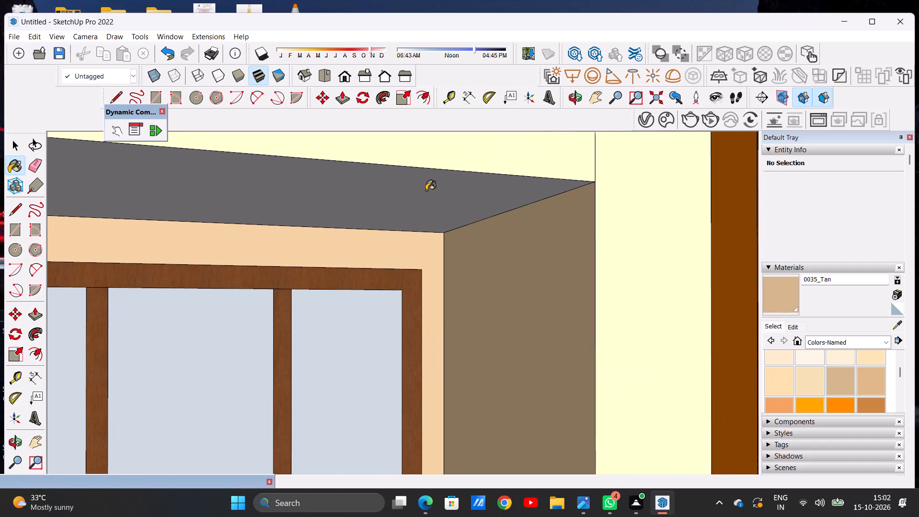
Examine the unpainted window recesses below the top one on the front facade.
{"action": "scroll", "coordinate": [426, 292], "scroll_direction": "down", "scroll_amount": 18}
{"action": "scroll", "coordinate": [411, 312], "scroll_direction": "down", "scroll_amount": 9}
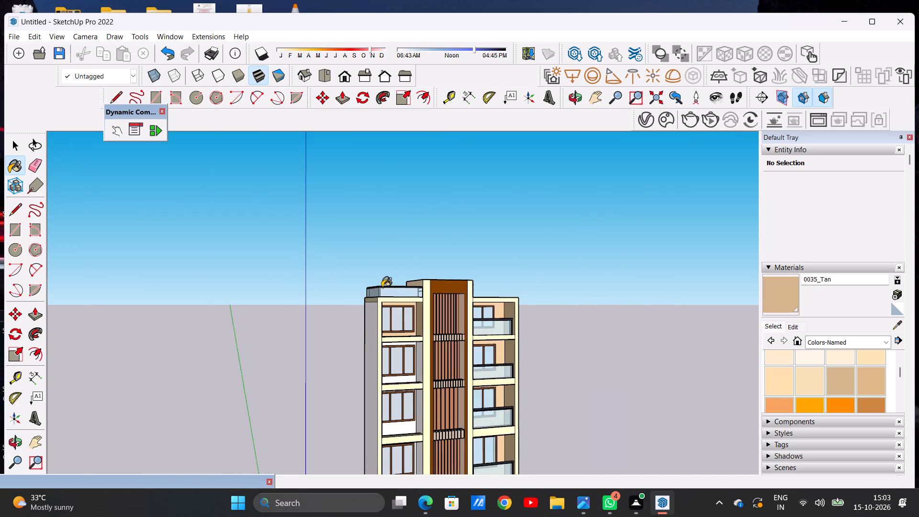
{"action": "scroll", "coordinate": [409, 367], "scroll_direction": "up", "scroll_amount": 9}
{"action": "scroll", "coordinate": [408, 336], "scroll_direction": "down", "scroll_amount": 1}
{"action": "scroll", "coordinate": [408, 336], "scroll_direction": "up", "scroll_amount": 7}
{"action": "middle_click_drag", "start_coordinate": [430, 320], "coordinate": [250, 278]}
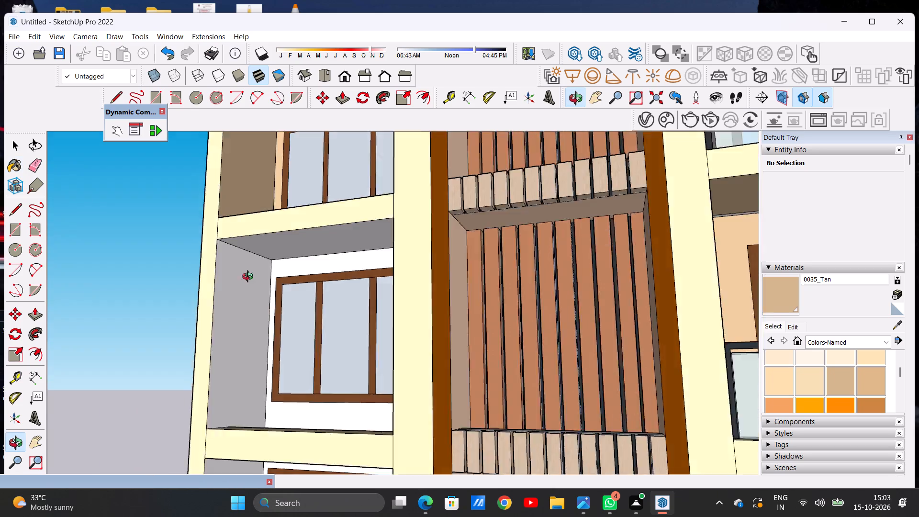
{"action": "middle_click_drag", "start_coordinate": [250, 278], "coordinate": [229, 283]}
{"action": "key", "text": "space"}
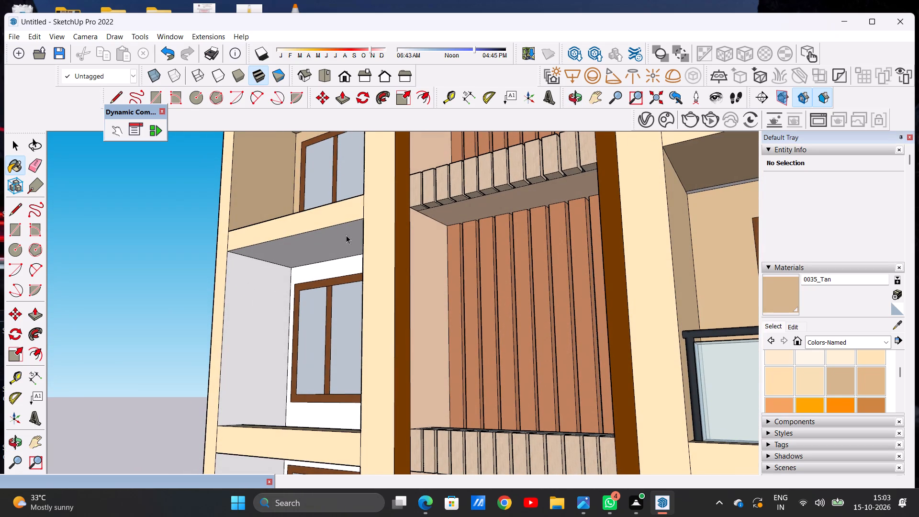
{"action": "scroll", "coordinate": [350, 238], "scroll_direction": "down", "scroll_amount": 10}
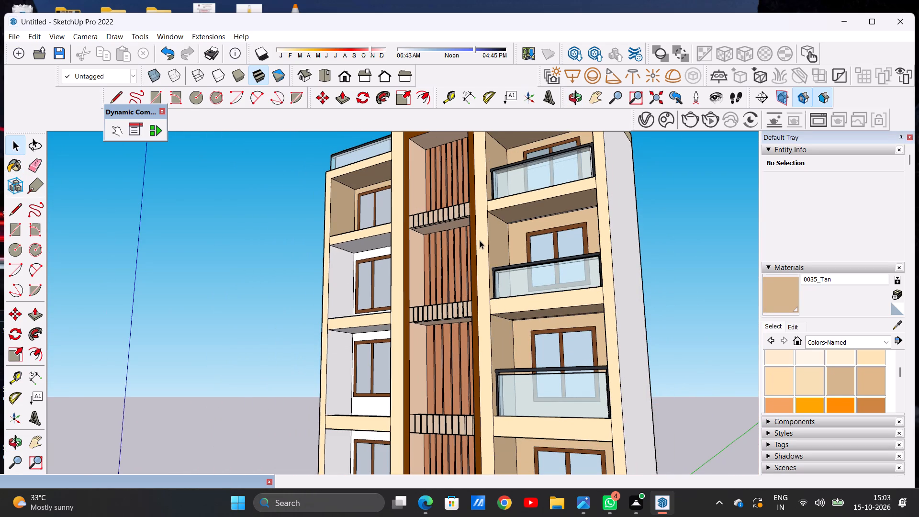
Paint the back wall and outer side wall of the second window recess from the top with 0035_Tan.
{"action": "scroll", "coordinate": [489, 311], "scroll_direction": "down", "scroll_amount": 4}
{"action": "scroll", "coordinate": [635, 334], "scroll_direction": "down", "scroll_amount": 7}
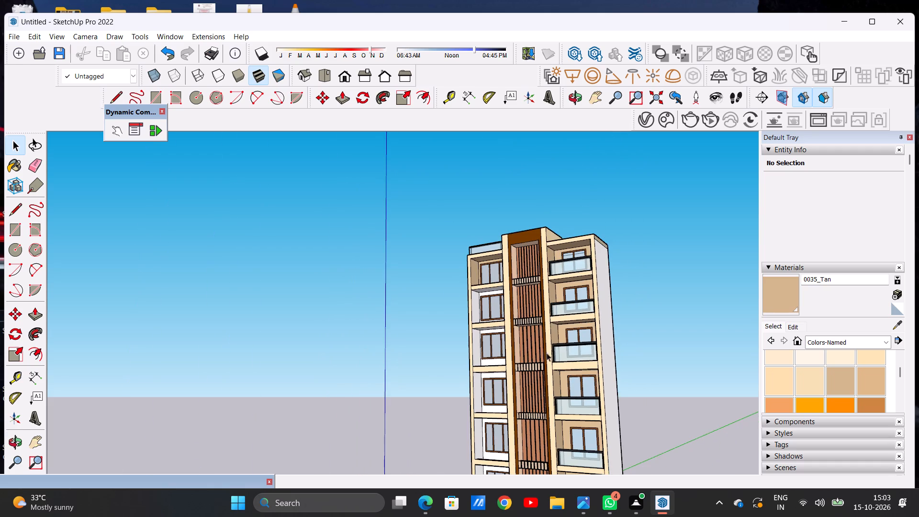
{"action": "middle_click_drag", "start_coordinate": [549, 354], "coordinate": [600, 387]}
{"action": "scroll", "coordinate": [531, 362], "scroll_direction": "down", "scroll_amount": 10}
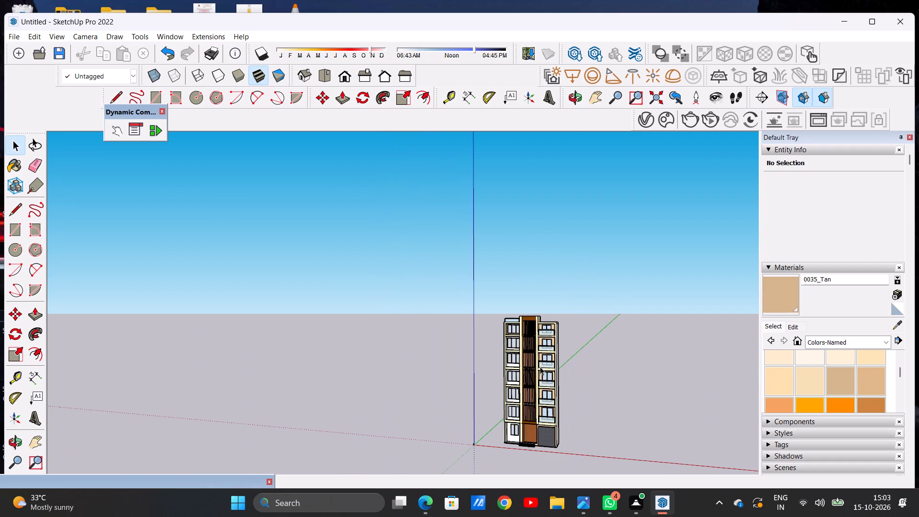
{"action": "scroll", "coordinate": [513, 318], "scroll_direction": "down", "scroll_amount": 1}
{"action": "scroll", "coordinate": [513, 318], "scroll_direction": "up", "scroll_amount": 8}
{"action": "scroll", "coordinate": [525, 346], "scroll_direction": "up", "scroll_amount": 14}
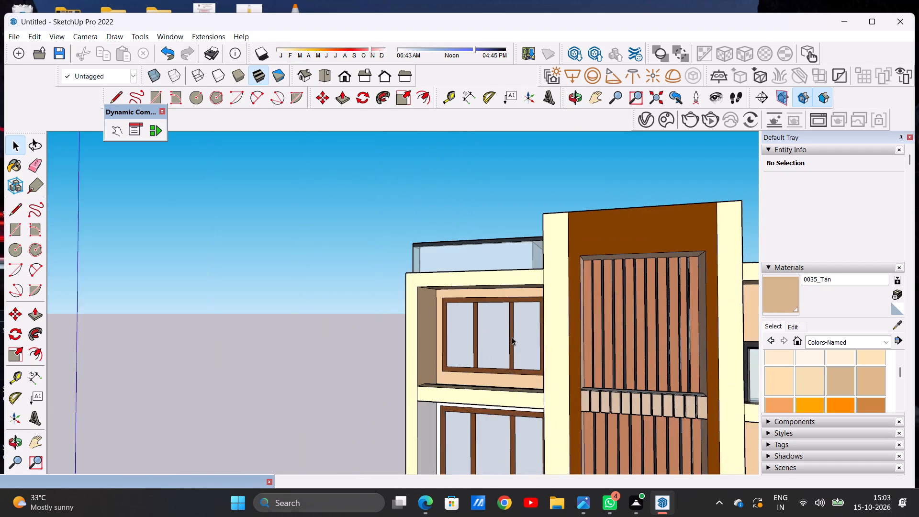
{"action": "scroll", "coordinate": [512, 337], "scroll_direction": "up", "scroll_amount": 2}
{"action": "middle_click_drag", "start_coordinate": [511, 337], "coordinate": [605, 342]}
{"action": "middle_click_drag", "start_coordinate": [493, 318], "coordinate": [505, 378]}
{"action": "scroll", "coordinate": [416, 233], "scroll_direction": "down", "scroll_amount": 8}
{"action": "scroll", "coordinate": [448, 420], "scroll_direction": "up", "scroll_amount": 7}
{"action": "scroll", "coordinate": [437, 299], "scroll_direction": "up", "scroll_amount": 8}
{"action": "middle_click_drag", "start_coordinate": [449, 304], "coordinate": [418, 268]}
{"action": "scroll", "coordinate": [442, 379], "scroll_direction": "down", "scroll_amount": 11}
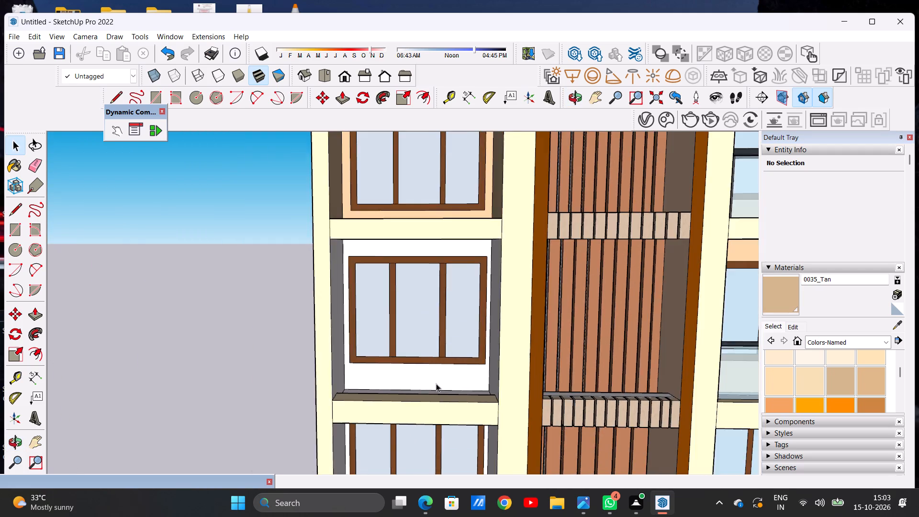
{"action": "scroll", "coordinate": [368, 292], "scroll_direction": "up", "scroll_amount": 6}
{"action": "middle_click_drag", "start_coordinate": [413, 304], "coordinate": [282, 299]}
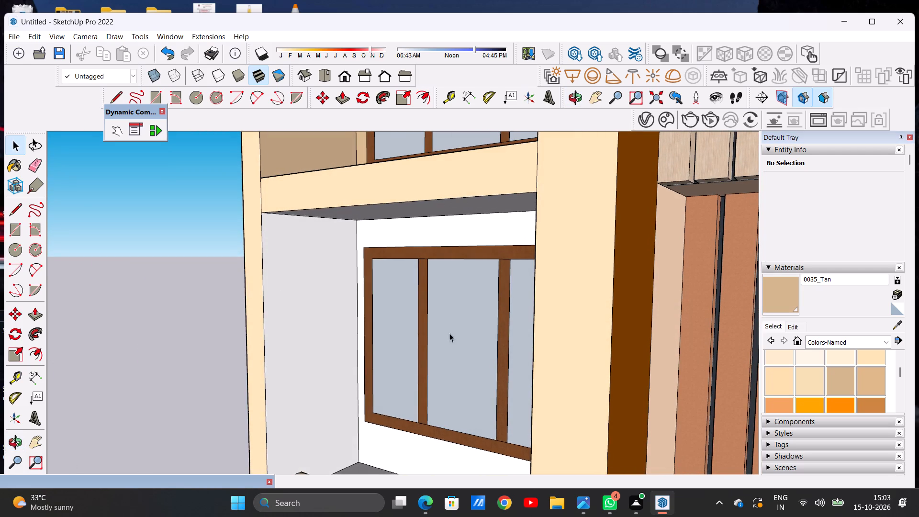
{"action": "left_click", "coordinate": [781, 296]}
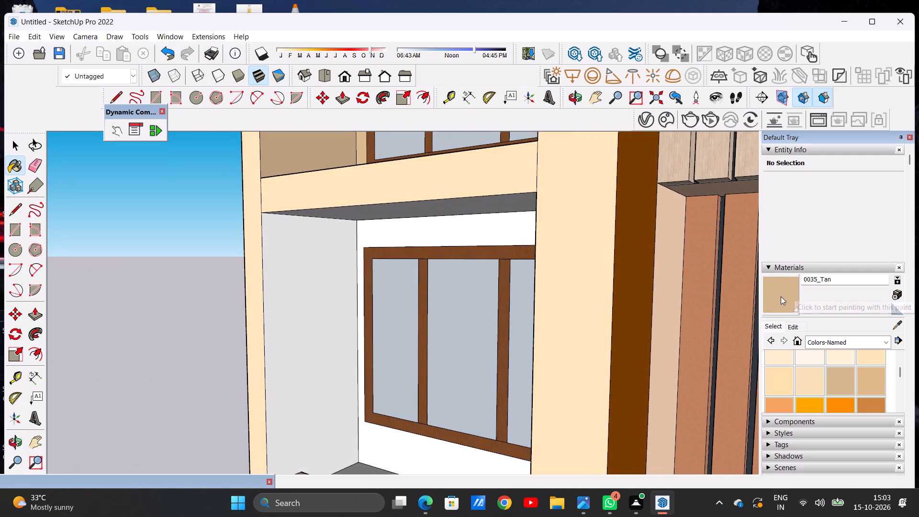
{"action": "scroll", "coordinate": [452, 239], "scroll_direction": "up", "scroll_amount": 6}
{"action": "left_click", "coordinate": [577, 239]}
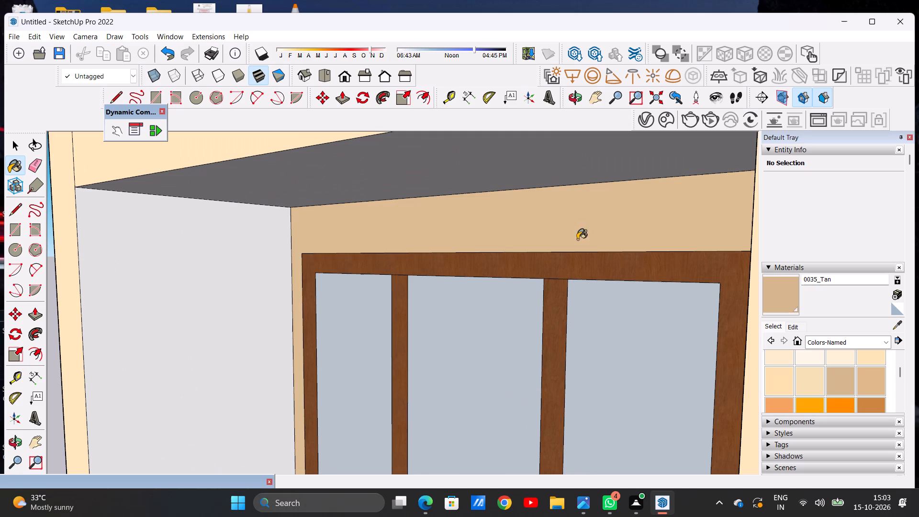
{"action": "left_click", "coordinate": [158, 250]}
Paint the tower-side wall and ceiling of the second window recess from the top with 0035_Tan.
{"action": "scroll", "coordinate": [426, 296], "scroll_direction": "down", "scroll_amount": 6}
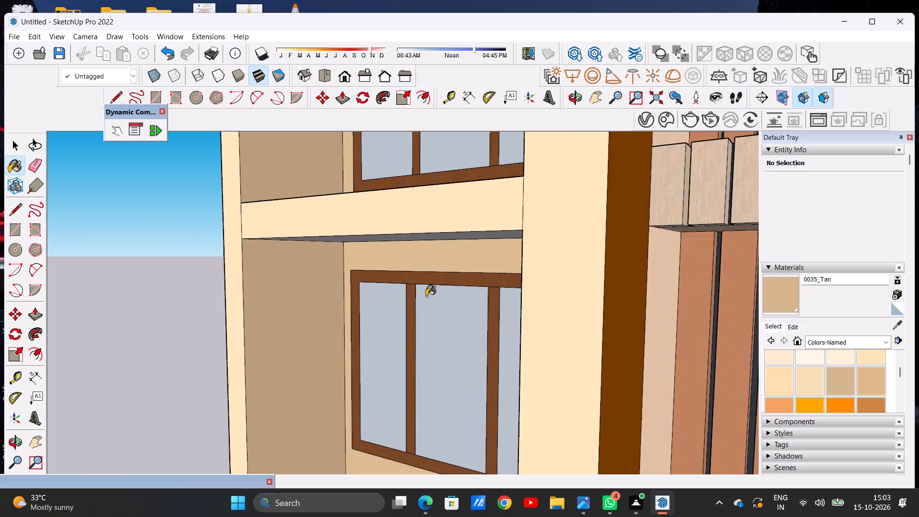
{"action": "scroll", "coordinate": [432, 292], "scroll_direction": "down", "scroll_amount": 5}
{"action": "middle_click_drag", "start_coordinate": [367, 336], "coordinate": [594, 347]}
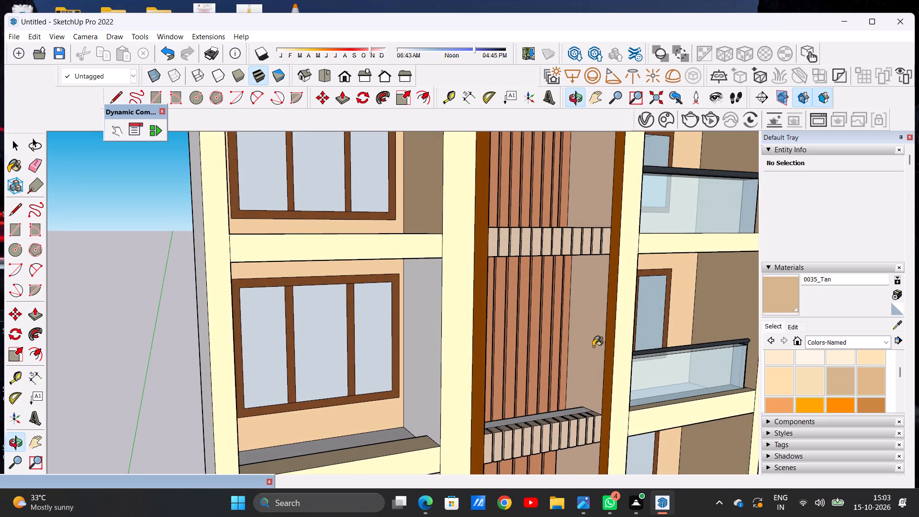
{"action": "scroll", "coordinate": [414, 275], "scroll_direction": "up", "scroll_amount": 10}
{"action": "left_click", "coordinate": [433, 274]}
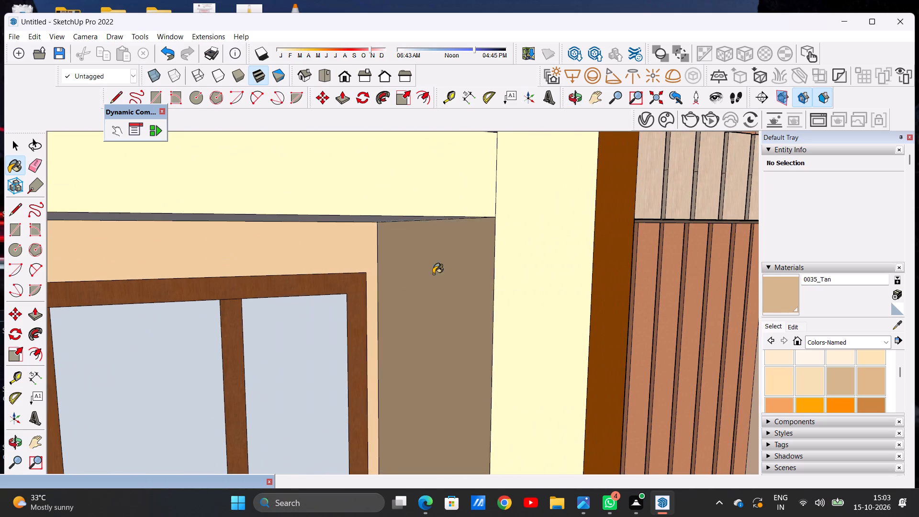
{"action": "scroll", "coordinate": [392, 308], "scroll_direction": "down", "scroll_amount": 19}
{"action": "middle_click_drag", "start_coordinate": [392, 331], "coordinate": [337, 259]}
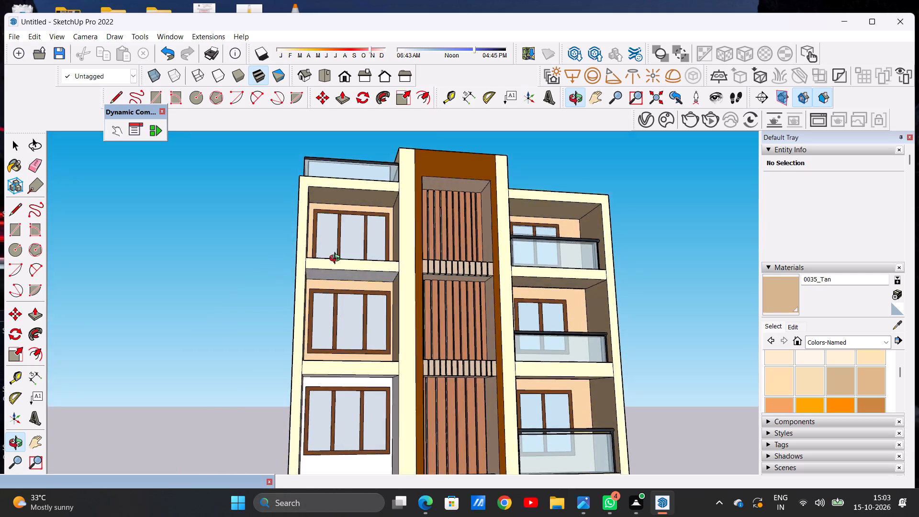
{"action": "middle_click_drag", "start_coordinate": [337, 259], "coordinate": [317, 213]}
{"action": "scroll", "coordinate": [318, 280], "scroll_direction": "up", "scroll_amount": 14}
{"action": "left_click", "coordinate": [346, 237]}
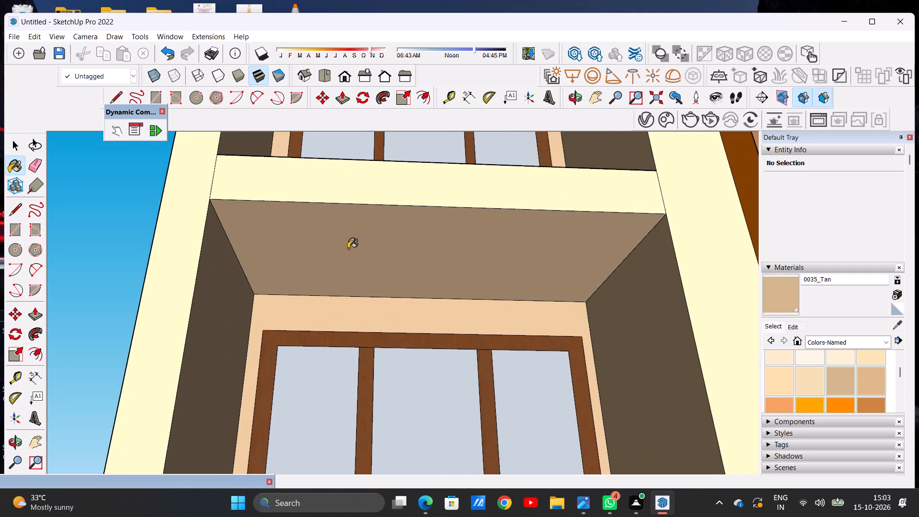
Paint the outer side wall, back wall and tower-side wall of the third window recess from the top with 0035_Tan.
{"action": "scroll", "coordinate": [367, 310], "scroll_direction": "down", "scroll_amount": 20}
{"action": "scroll", "coordinate": [367, 310], "scroll_direction": "down", "scroll_amount": 2}
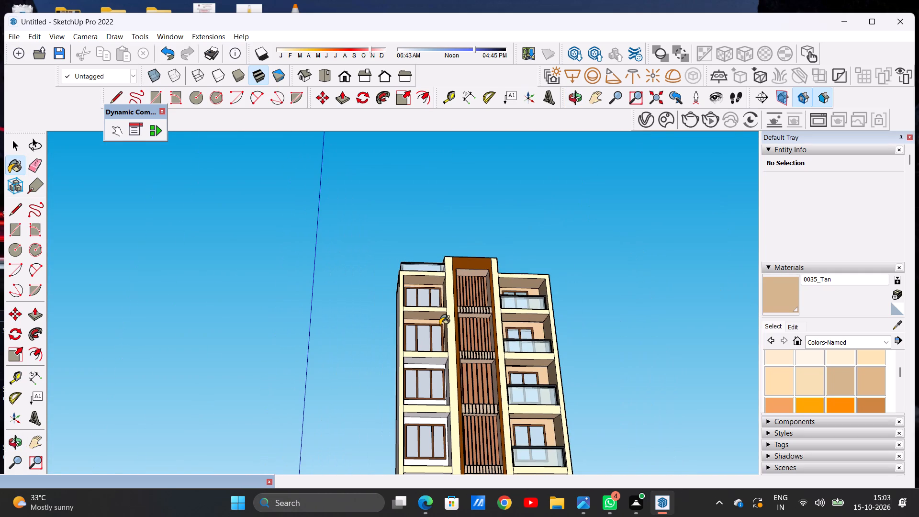
{"action": "scroll", "coordinate": [440, 325], "scroll_direction": "down", "scroll_amount": 11}
{"action": "middle_click_drag", "start_coordinate": [438, 333], "coordinate": [415, 450]}
{"action": "scroll", "coordinate": [441, 341], "scroll_direction": "up", "scroll_amount": 5}
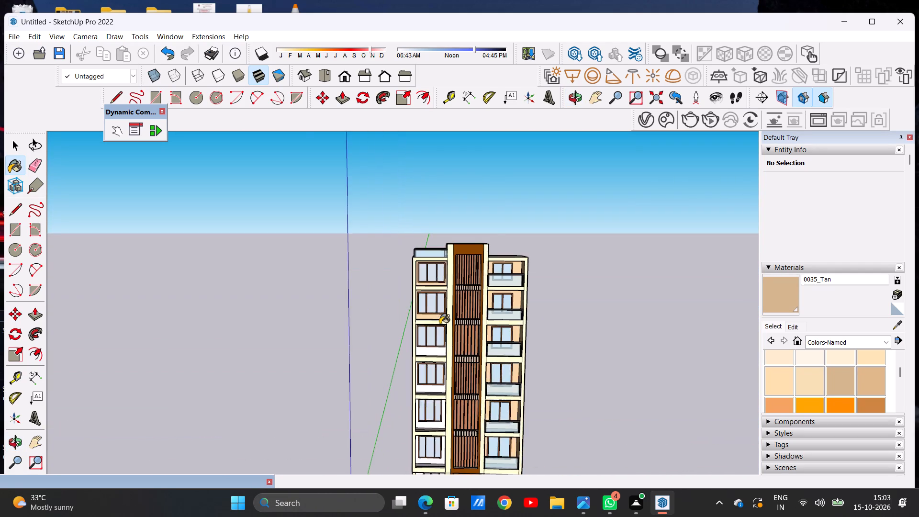
{"action": "scroll", "coordinate": [440, 324], "scroll_direction": "up", "scroll_amount": 12}
{"action": "scroll", "coordinate": [439, 329], "scroll_direction": "down", "scroll_amount": 1}
{"action": "scroll", "coordinate": [439, 329], "scroll_direction": "up", "scroll_amount": 6}
{"action": "scroll", "coordinate": [411, 361], "scroll_direction": "up", "scroll_amount": 8}
{"action": "middle_click_drag", "start_coordinate": [411, 361], "coordinate": [357, 360]}
{"action": "left_click", "coordinate": [158, 320]}
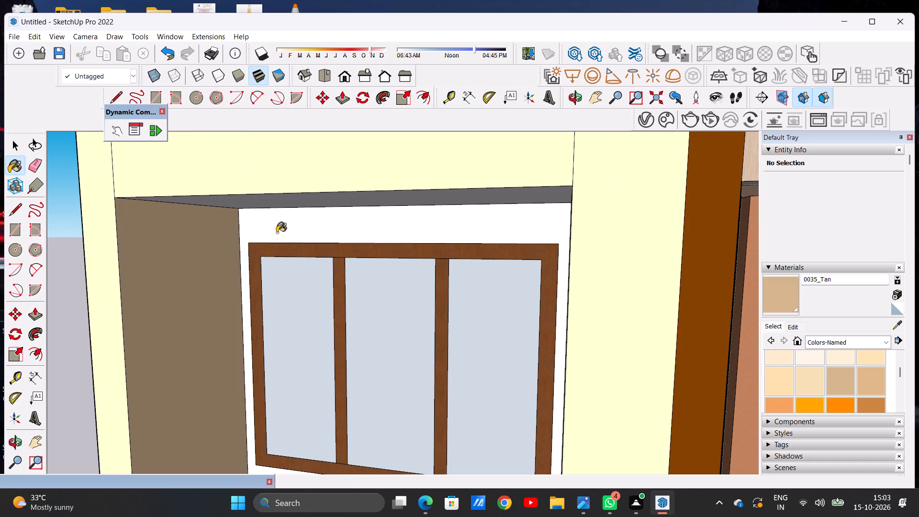
{"action": "left_click", "coordinate": [277, 233]}
{"action": "middle_click_drag", "start_coordinate": [251, 371], "coordinate": [496, 376]}
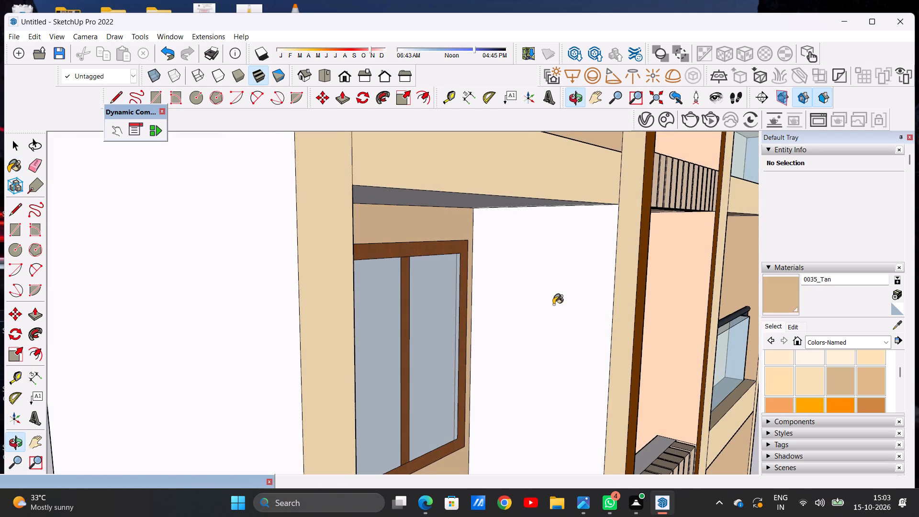
{"action": "left_click", "coordinate": [553, 304]}
Paint the back wall and tower-side wall of the fourth window recess from the top with 0035_Tan.
{"action": "scroll", "coordinate": [132, 385], "scroll_direction": "down", "scroll_amount": 6}
{"action": "scroll", "coordinate": [211, 335], "scroll_direction": "down", "scroll_amount": 6}
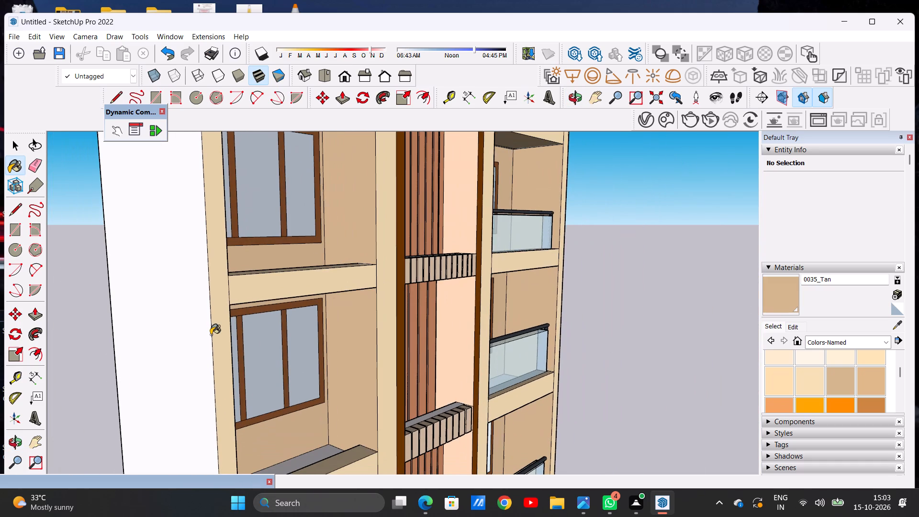
{"action": "scroll", "coordinate": [211, 335], "scroll_direction": "up", "scroll_amount": 5}
{"action": "scroll", "coordinate": [213, 333], "scroll_direction": "down", "scroll_amount": 6}
{"action": "middle_click_drag", "start_coordinate": [316, 373], "coordinate": [308, 373]}
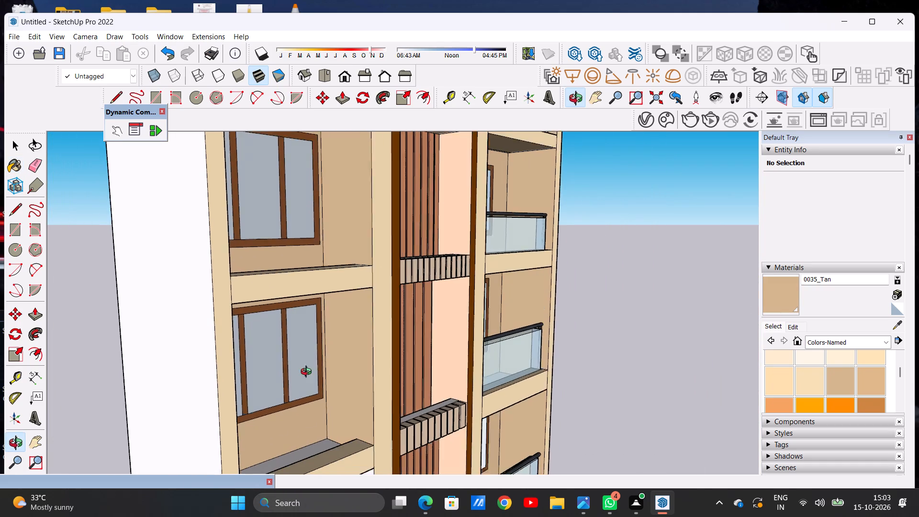
{"action": "middle_click_drag", "start_coordinate": [308, 373], "coordinate": [236, 368]}
{"action": "scroll", "coordinate": [236, 332], "scroll_direction": "down", "scroll_amount": 12}
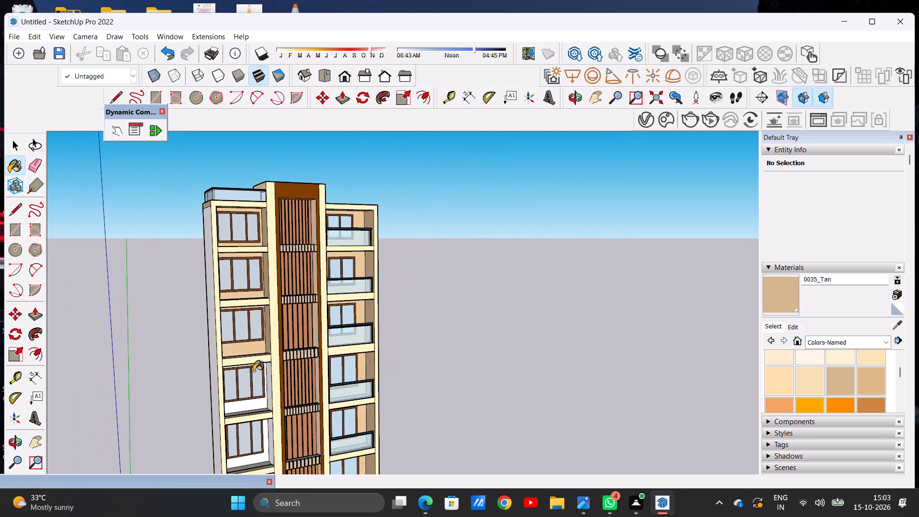
{"action": "scroll", "coordinate": [261, 306], "scroll_direction": "down", "scroll_amount": 8}
{"action": "scroll", "coordinate": [266, 362], "scroll_direction": "up", "scroll_amount": 6}
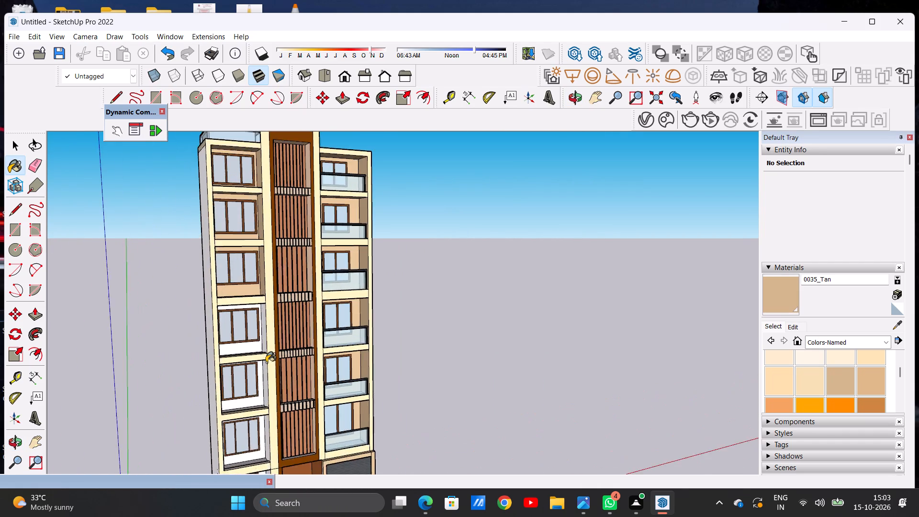
{"action": "scroll", "coordinate": [266, 362], "scroll_direction": "up", "scroll_amount": 2}
{"action": "scroll", "coordinate": [242, 318], "scroll_direction": "up", "scroll_amount": 8}
{"action": "scroll", "coordinate": [276, 289], "scroll_direction": "down", "scroll_amount": 1}
{"action": "scroll", "coordinate": [276, 289], "scroll_direction": "up", "scroll_amount": 6}
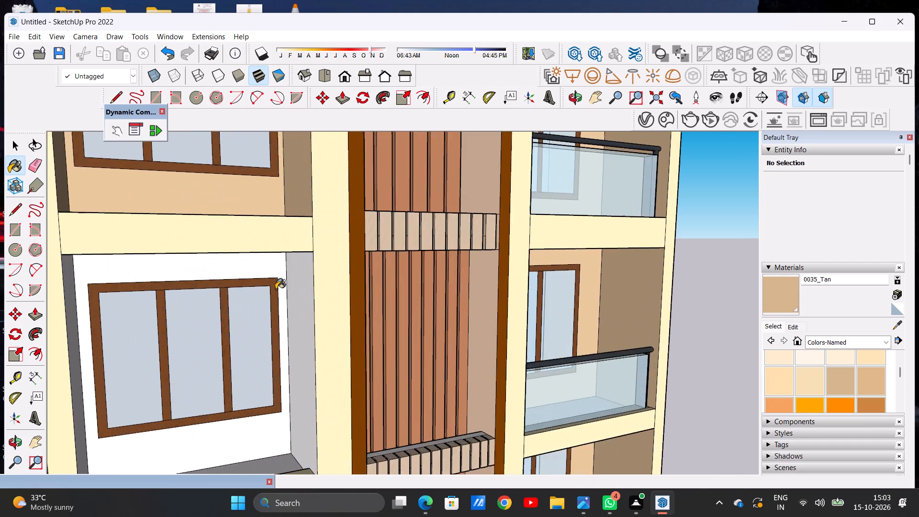
{"action": "scroll", "coordinate": [276, 288], "scroll_direction": "up", "scroll_amount": 13}
{"action": "left_click", "coordinate": [283, 230]}
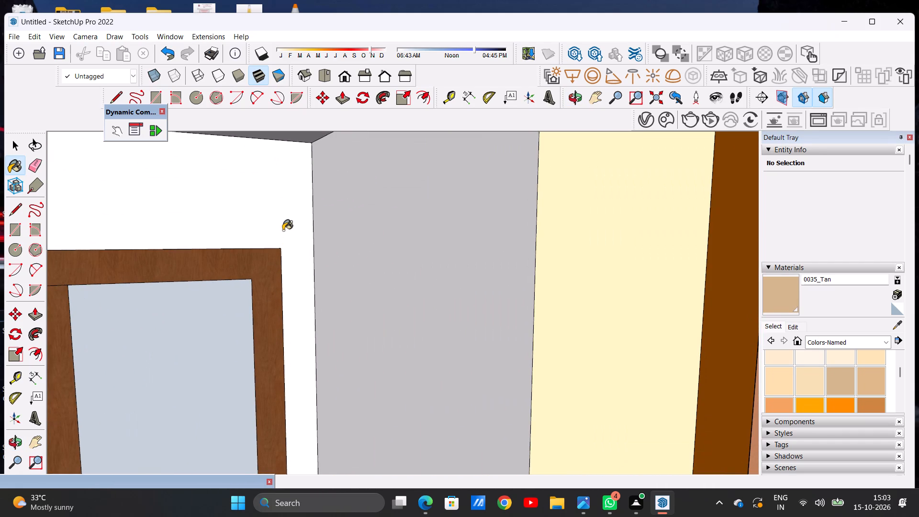
{"action": "left_click", "coordinate": [410, 228]}
Paint the ceiling of the third window recess from the top with 0035_Tan.
{"action": "scroll", "coordinate": [357, 360], "scroll_direction": "down", "scroll_amount": 20}
{"action": "scroll", "coordinate": [357, 360], "scroll_direction": "down", "scroll_amount": 2}
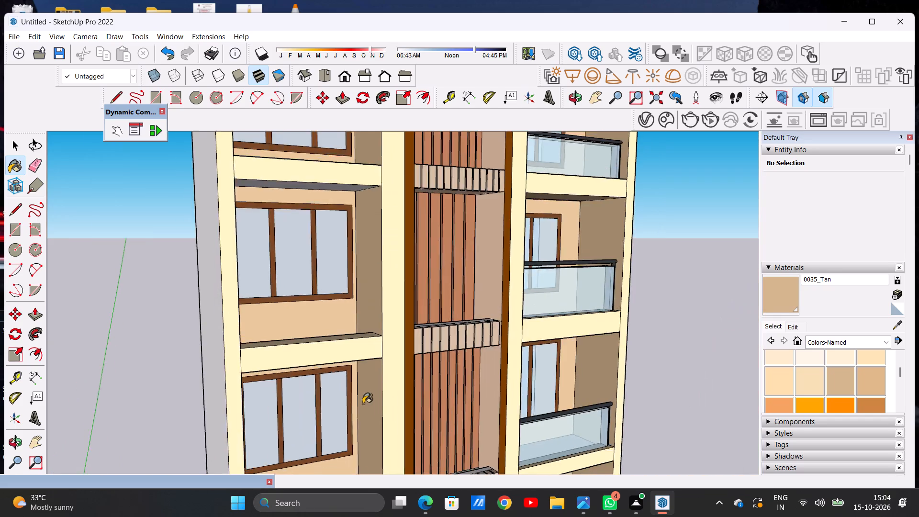
{"action": "scroll", "coordinate": [363, 404], "scroll_direction": "down", "scroll_amount": 4}
{"action": "middle_click_drag", "start_coordinate": [369, 360], "coordinate": [239, 251]}
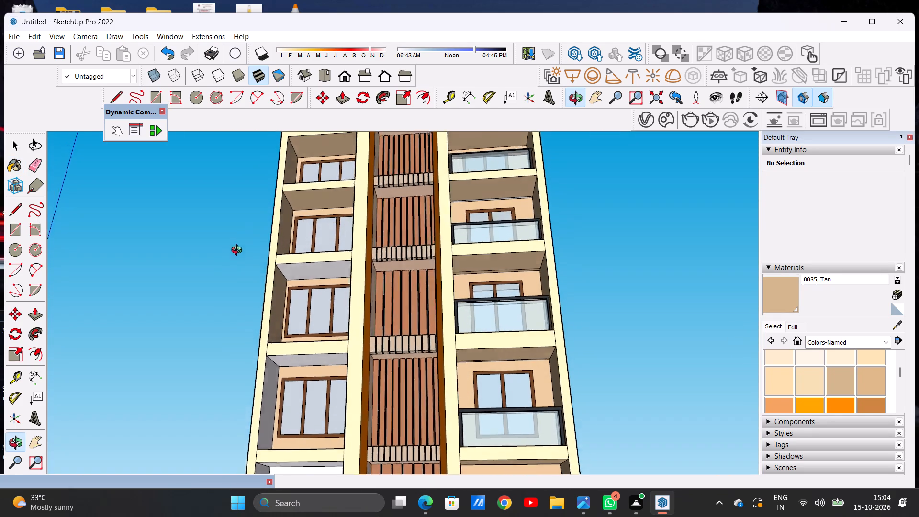
{"action": "middle_click_drag", "start_coordinate": [239, 251], "coordinate": [216, 266]}
{"action": "scroll", "coordinate": [287, 273], "scroll_direction": "up", "scroll_amount": 14}
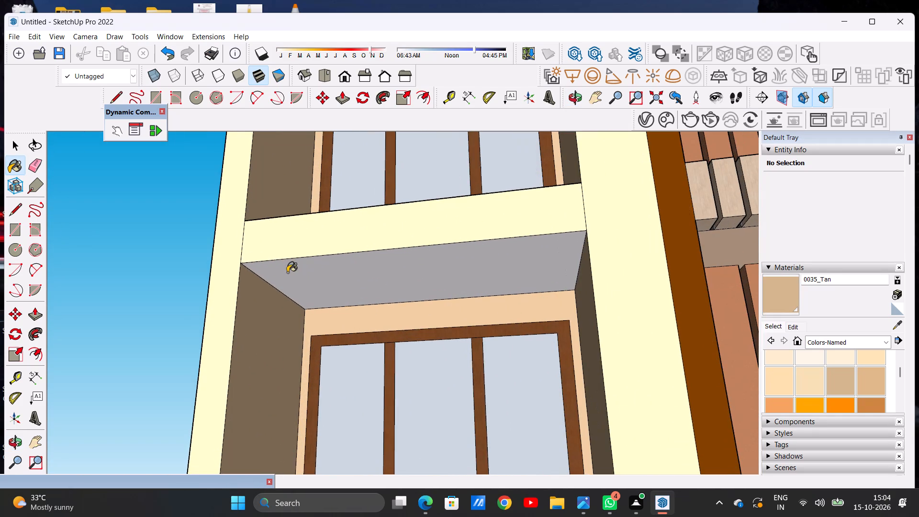
{"action": "left_click", "coordinate": [287, 272]}
Paint the ceiling and outer side wall of the fourth window recess from the top with 0035_Tan.
{"action": "scroll", "coordinate": [418, 287], "scroll_direction": "down", "scroll_amount": 4}
{"action": "scroll", "coordinate": [466, 330], "scroll_direction": "down", "scroll_amount": 8}
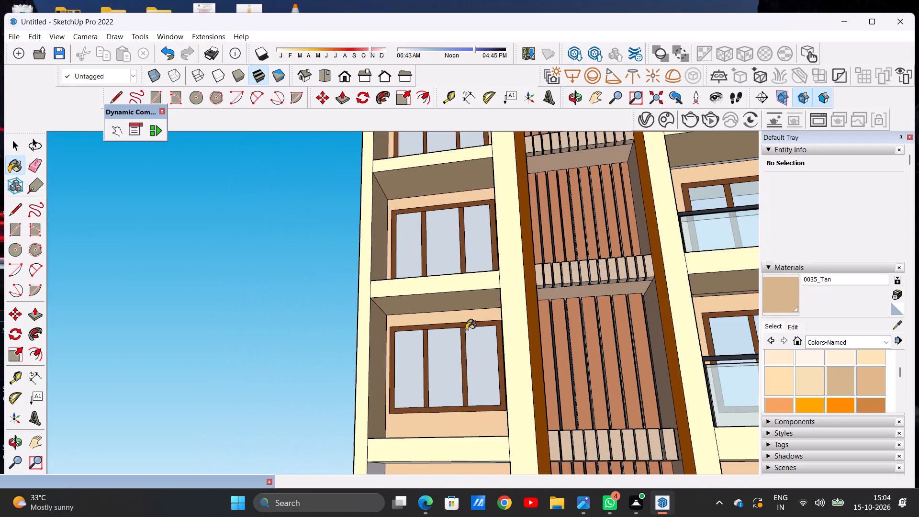
{"action": "scroll", "coordinate": [466, 330], "scroll_direction": "down", "scroll_amount": 4}
{"action": "scroll", "coordinate": [431, 450], "scroll_direction": "up", "scroll_amount": 7}
{"action": "scroll", "coordinate": [427, 351], "scroll_direction": "up", "scroll_amount": 4}
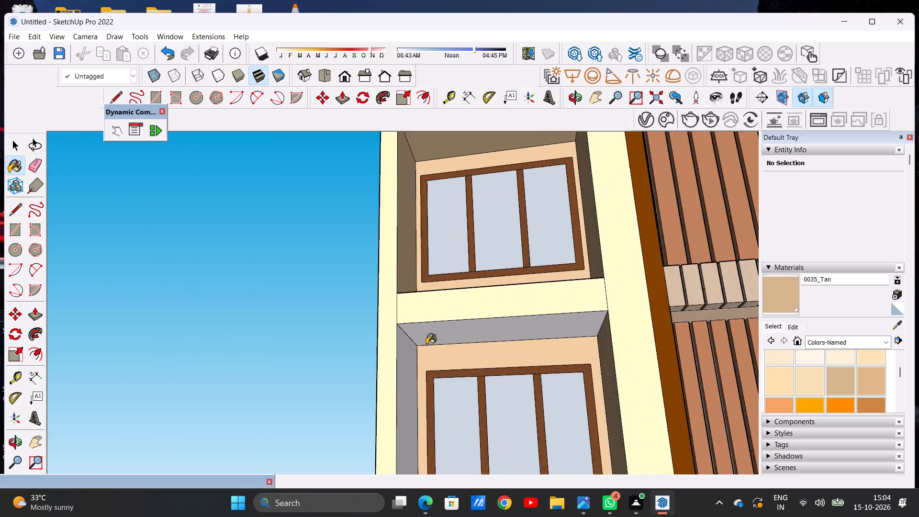
{"action": "scroll", "coordinate": [426, 344], "scroll_direction": "up", "scroll_amount": 9}
{"action": "left_click", "coordinate": [421, 320]}
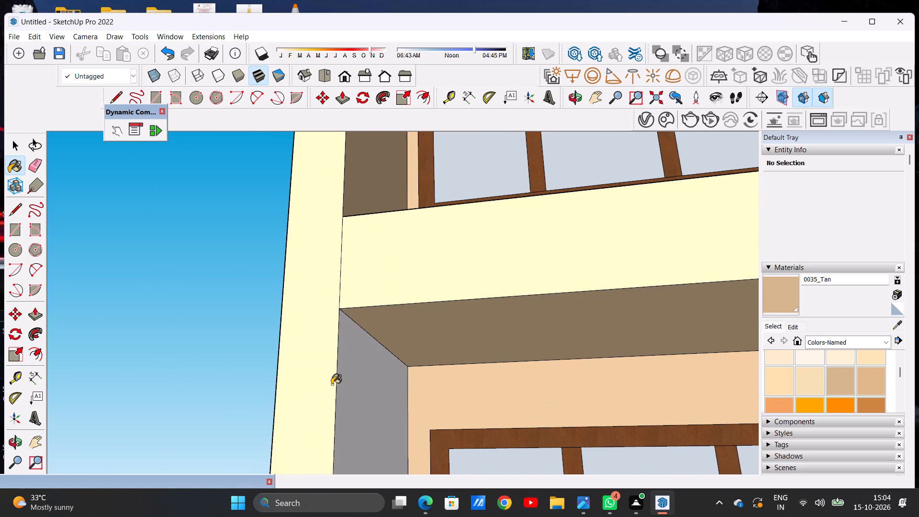
{"action": "left_click", "coordinate": [341, 381]}
{"action": "scroll", "coordinate": [397, 387], "scroll_direction": "down", "scroll_amount": 17}
{"action": "middle_click_drag", "start_coordinate": [420, 406], "coordinate": [476, 455]}
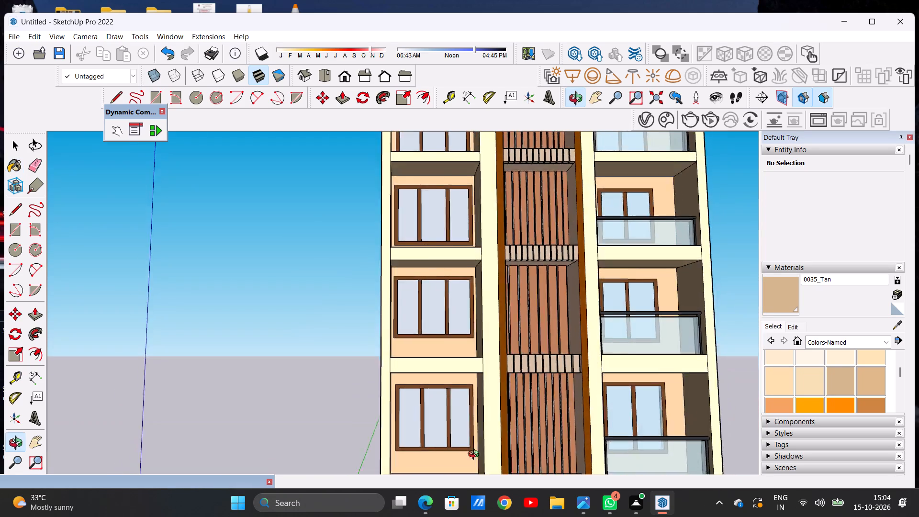
{"action": "middle_click_drag", "start_coordinate": [476, 455], "coordinate": [547, 516]}
{"action": "scroll", "coordinate": [474, 409], "scroll_direction": "up", "scroll_amount": 8}
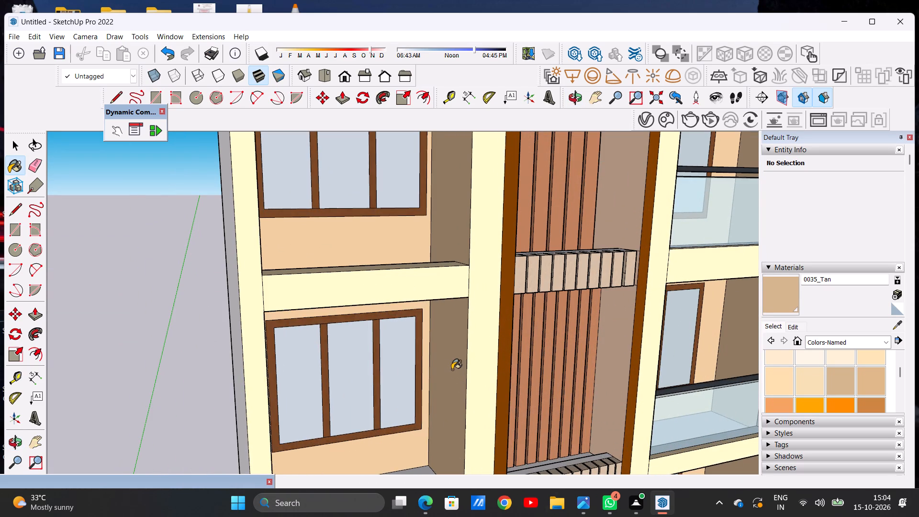
{"action": "left_click", "coordinate": [452, 370]}
Paint the back wall, tower-side wall and outer side wall of the fifth window recess from the top with 0035_Tan.
{"action": "scroll", "coordinate": [407, 348], "scroll_direction": "down", "scroll_amount": 17}
{"action": "scroll", "coordinate": [367, 399], "scroll_direction": "up", "scroll_amount": 7}
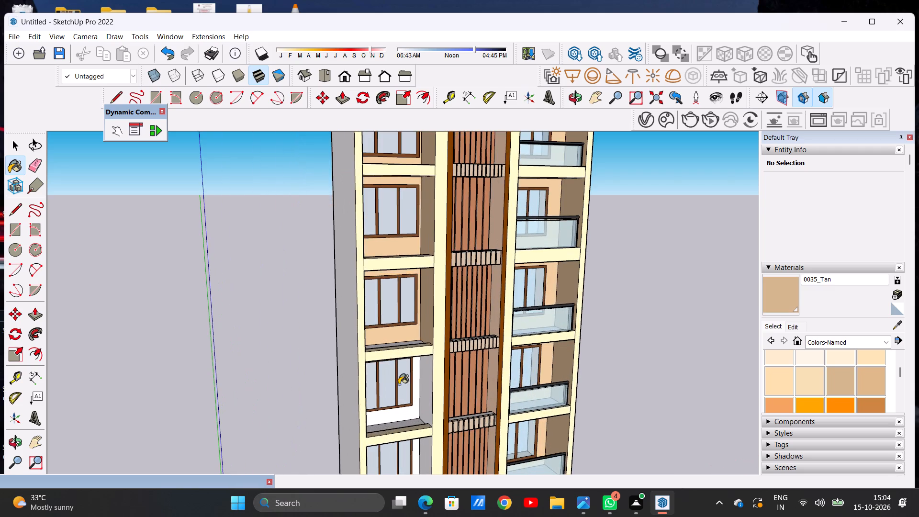
{"action": "scroll", "coordinate": [418, 374], "scroll_direction": "up", "scroll_amount": 17}
{"action": "scroll", "coordinate": [414, 345], "scroll_direction": "up", "scroll_amount": 4}
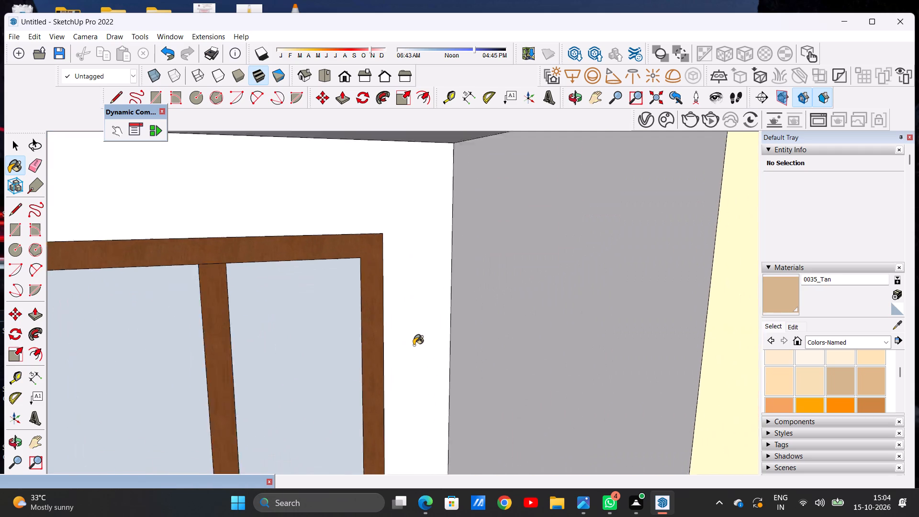
{"action": "scroll", "coordinate": [414, 345], "scroll_direction": "up", "scroll_amount": 4}
{"action": "left_click", "coordinate": [414, 345]}
{"action": "left_click", "coordinate": [521, 343]}
{"action": "scroll", "coordinate": [388, 365], "scroll_direction": "down", "scroll_amount": 12}
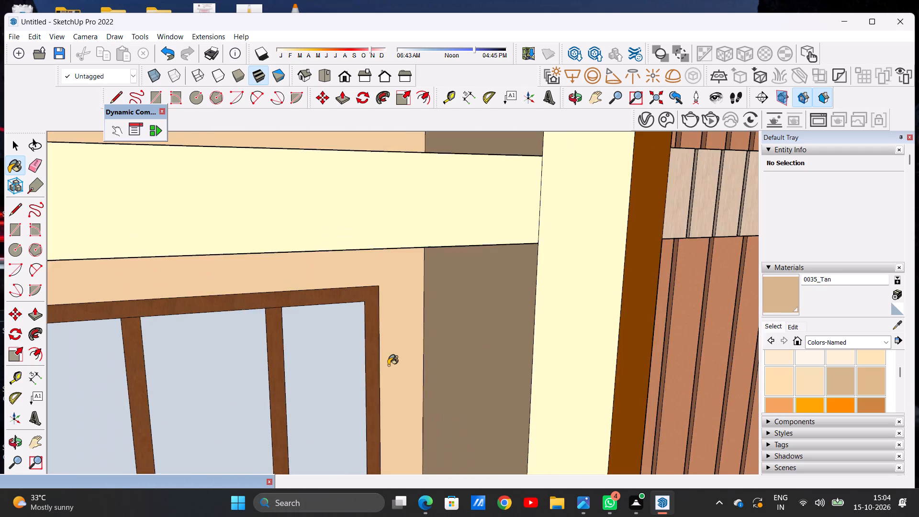
{"action": "scroll", "coordinate": [388, 365], "scroll_direction": "down", "scroll_amount": 4}
{"action": "middle_click_drag", "start_coordinate": [407, 373], "coordinate": [198, 351]}
{"action": "scroll", "coordinate": [196, 320], "scroll_direction": "up", "scroll_amount": 3}
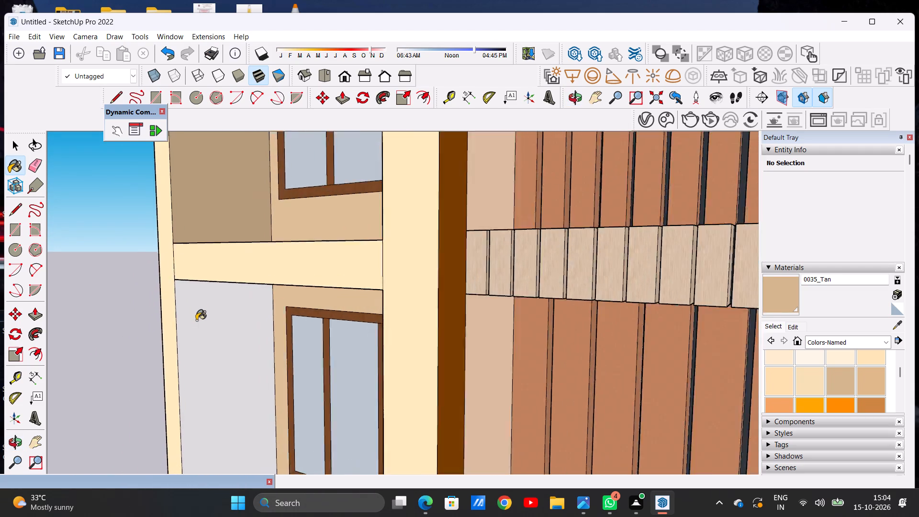
{"action": "scroll", "coordinate": [196, 320], "scroll_direction": "up", "scroll_amount": 10}
{"action": "left_click", "coordinate": [196, 320]}
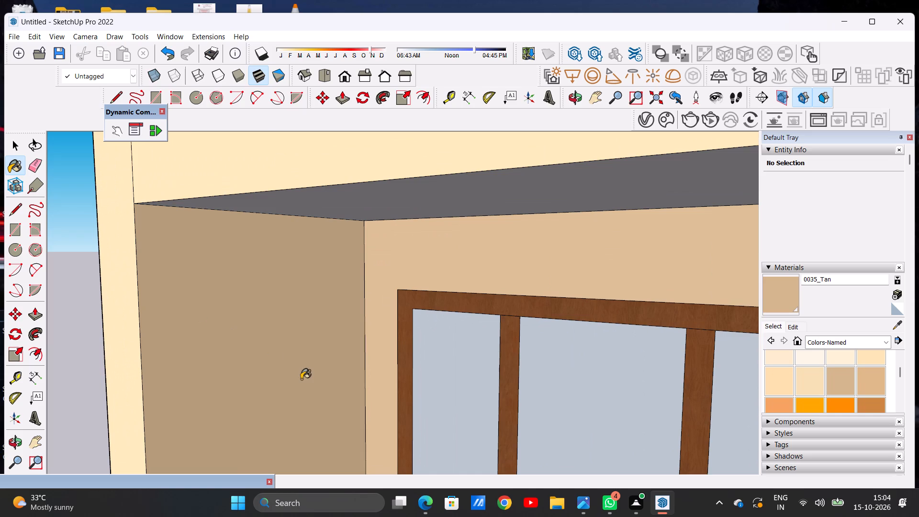
Paint the ceiling of the fifth window recess from the top with 0035_Tan.
{"action": "scroll", "coordinate": [306, 385], "scroll_direction": "down", "scroll_amount": 20}
{"action": "scroll", "coordinate": [306, 385], "scroll_direction": "down", "scroll_amount": 6}
{"action": "middle_click_drag", "start_coordinate": [388, 371], "coordinate": [391, 382]}
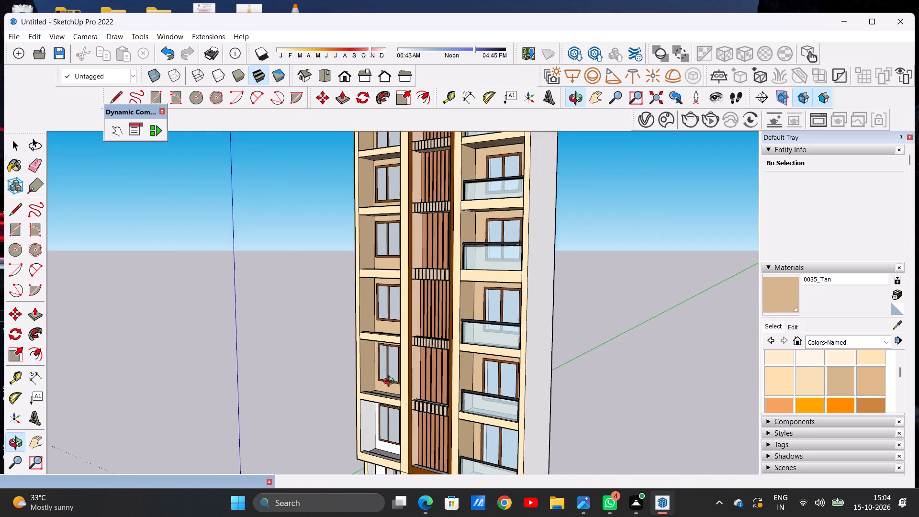
{"action": "middle_click_drag", "start_coordinate": [391, 382], "coordinate": [526, 436]}
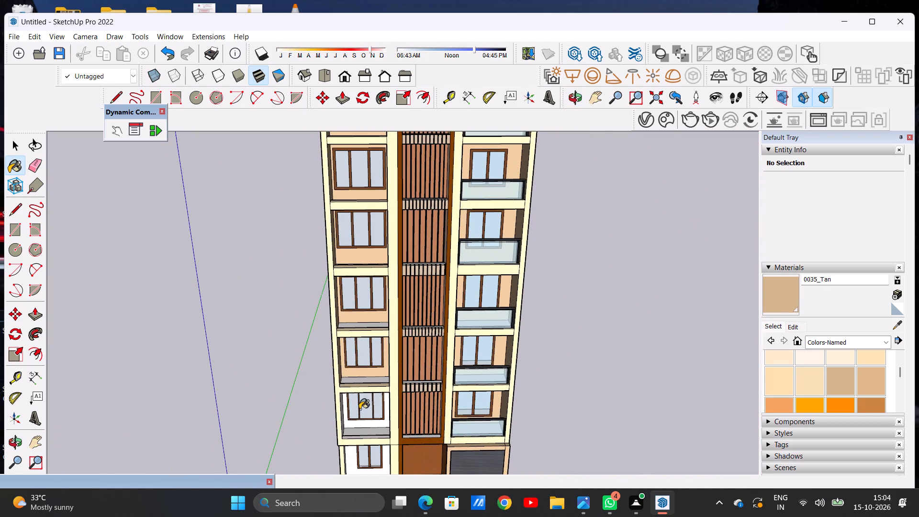
{"action": "scroll", "coordinate": [359, 409], "scroll_direction": "up", "scroll_amount": 14}
{"action": "middle_click_drag", "start_coordinate": [368, 448], "coordinate": [370, 394]}
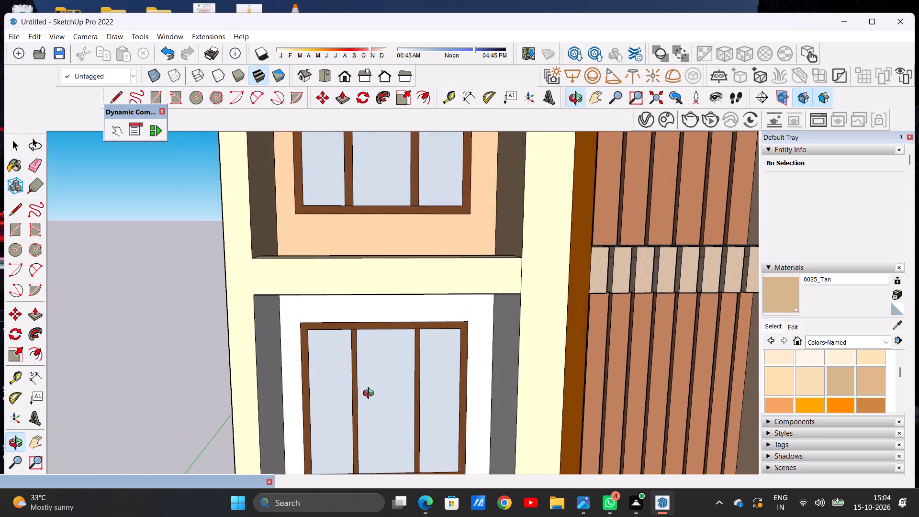
{"action": "middle_click_drag", "start_coordinate": [370, 394], "coordinate": [288, 392]}
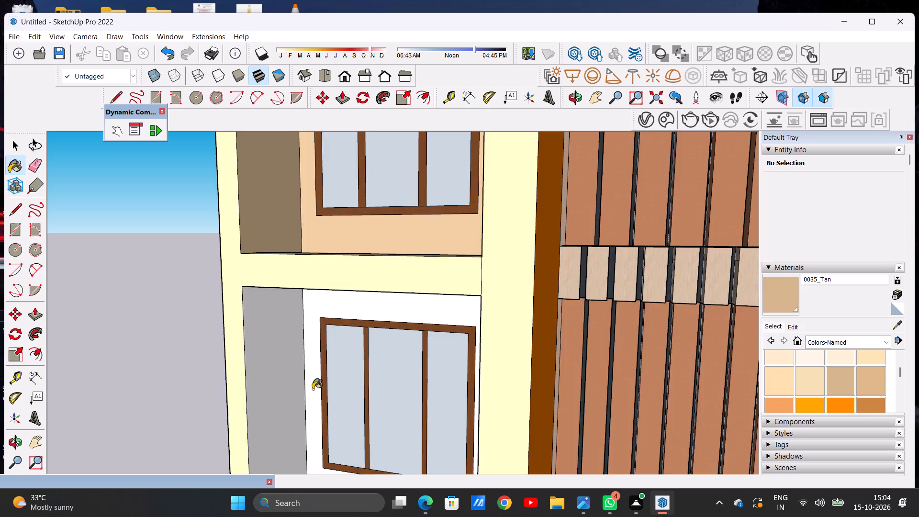
{"action": "scroll", "coordinate": [320, 401], "scroll_direction": "down", "scroll_amount": 5}
{"action": "scroll", "coordinate": [358, 405], "scroll_direction": "down", "scroll_amount": 4}
{"action": "scroll", "coordinate": [321, 269], "scroll_direction": "up", "scroll_amount": 1}
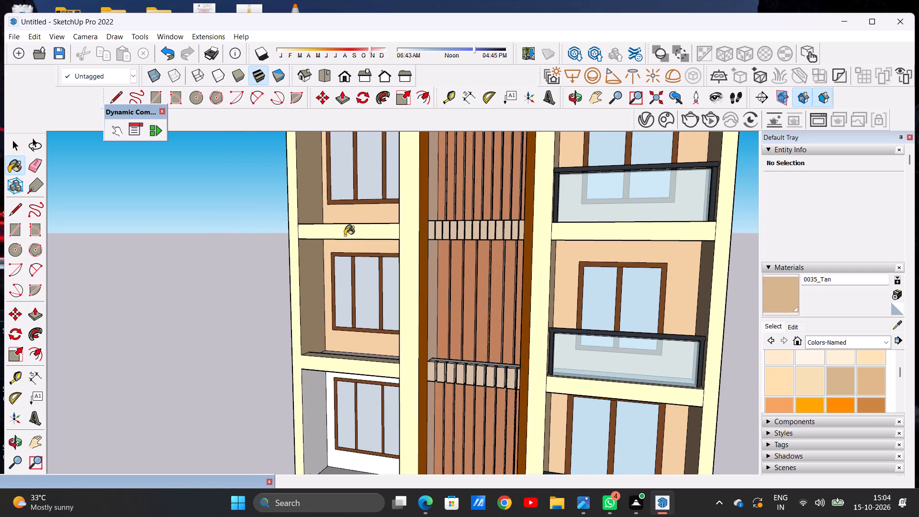
{"action": "middle_click_drag", "start_coordinate": [353, 263], "coordinate": [366, 179]}
{"action": "scroll", "coordinate": [367, 256], "scroll_direction": "up", "scroll_amount": 11}
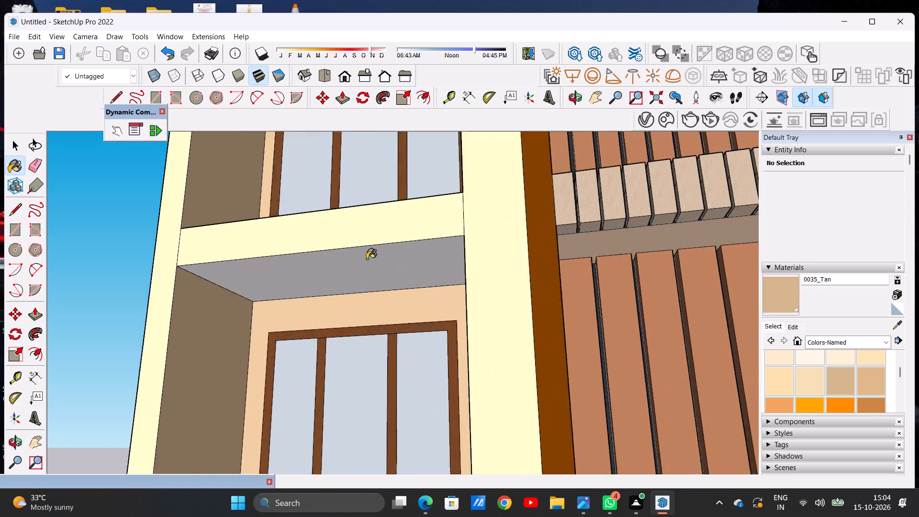
{"action": "scroll", "coordinate": [367, 259], "scroll_direction": "up", "scroll_amount": 3}
{"action": "left_click", "coordinate": [362, 259]}
Paint the back wall, ceiling, outer side wall and tower-side wall of the sixth window recess from the top with 0035_Tan.
{"action": "scroll", "coordinate": [427, 279], "scroll_direction": "down", "scroll_amount": 16}
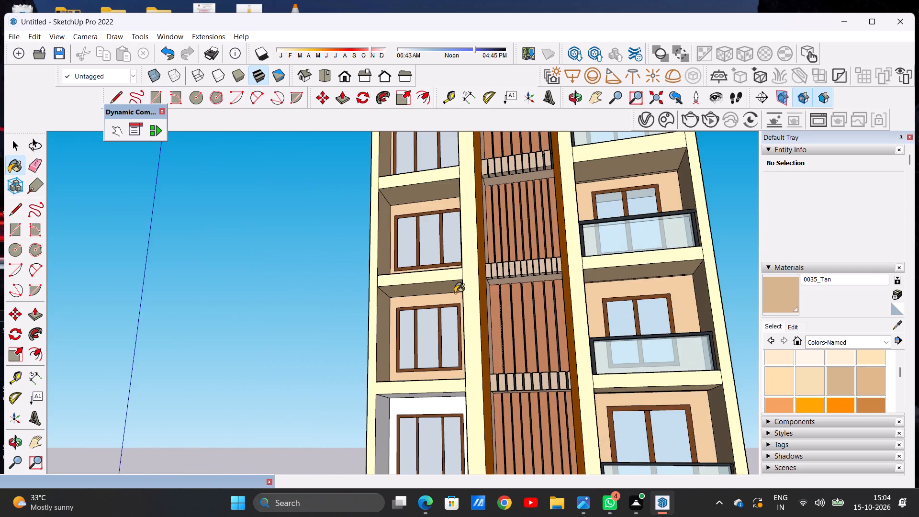
{"action": "scroll", "coordinate": [462, 266], "scroll_direction": "down", "scroll_amount": 6}
{"action": "scroll", "coordinate": [423, 357], "scroll_direction": "up", "scroll_amount": 18}
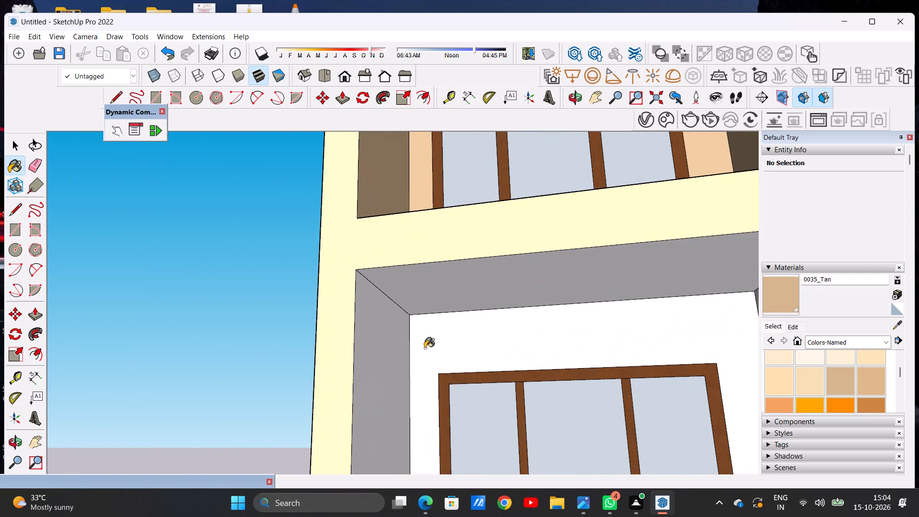
{"action": "left_click", "coordinate": [435, 335]}
{"action": "left_click", "coordinate": [442, 292]}
{"action": "left_click", "coordinate": [379, 332]}
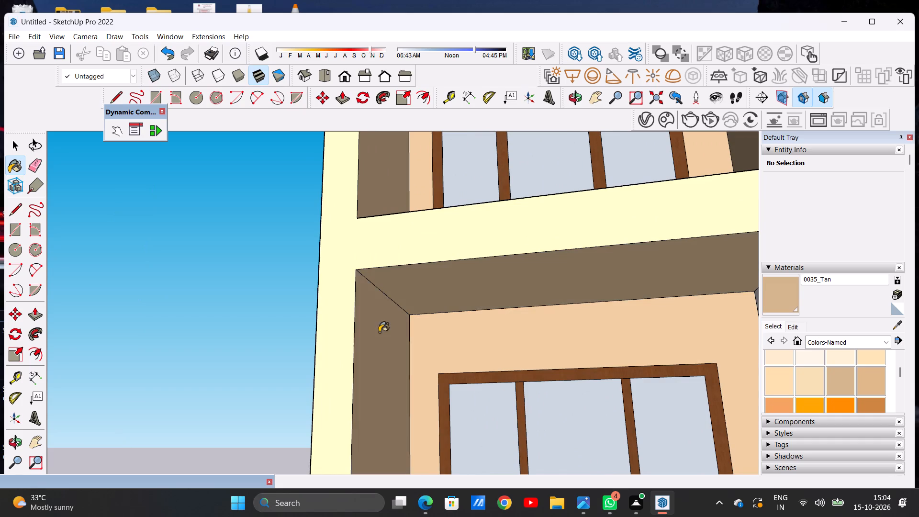
{"action": "scroll", "coordinate": [566, 318], "scroll_direction": "down", "scroll_amount": 14}
{"action": "middle_click_drag", "start_coordinate": [554, 349], "coordinate": [692, 399]}
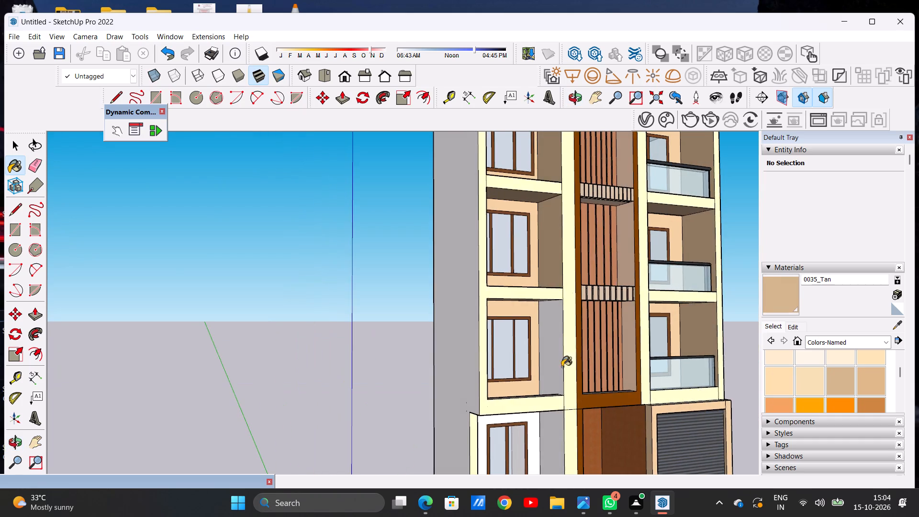
{"action": "scroll", "coordinate": [509, 295], "scroll_direction": "up", "scroll_amount": 7}
{"action": "scroll", "coordinate": [556, 329], "scroll_direction": "up", "scroll_amount": 8}
{"action": "left_click", "coordinate": [616, 304]}
Paint the ceiling, back wall and tower-side wall of the ground-floor window recess with 0035_Tan.
{"action": "scroll", "coordinate": [432, 281], "scroll_direction": "down", "scroll_amount": 8}
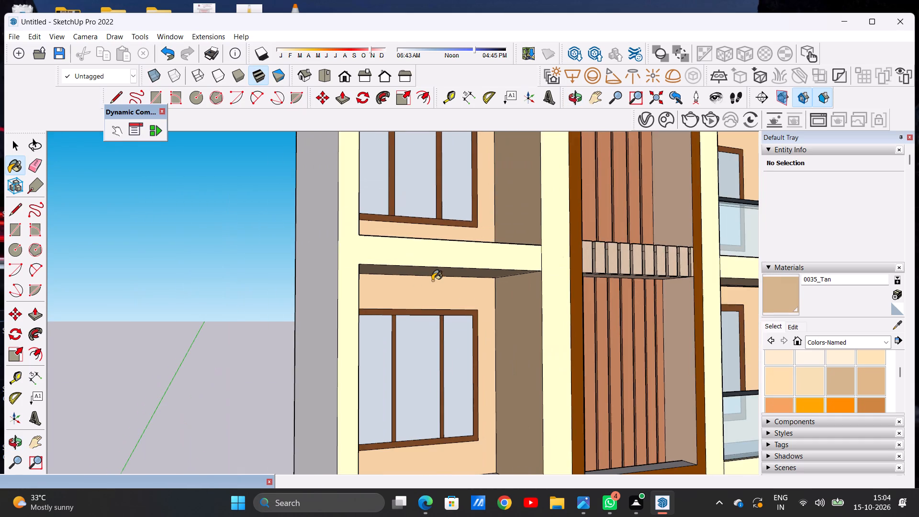
{"action": "scroll", "coordinate": [428, 261], "scroll_direction": "down", "scroll_amount": 11}
{"action": "scroll", "coordinate": [463, 387], "scroll_direction": "up", "scroll_amount": 7}
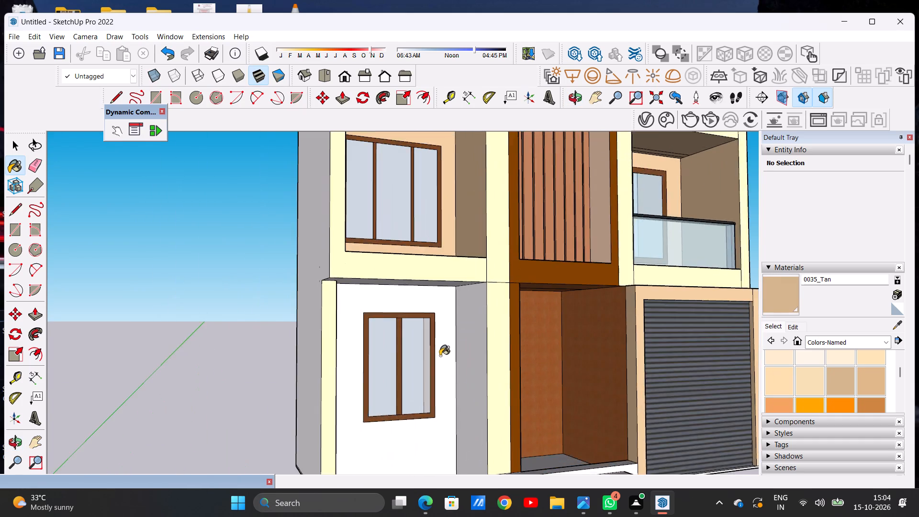
{"action": "scroll", "coordinate": [441, 334], "scroll_direction": "up", "scroll_amount": 5}
{"action": "middle_click_drag", "start_coordinate": [455, 310], "coordinate": [340, 226]}
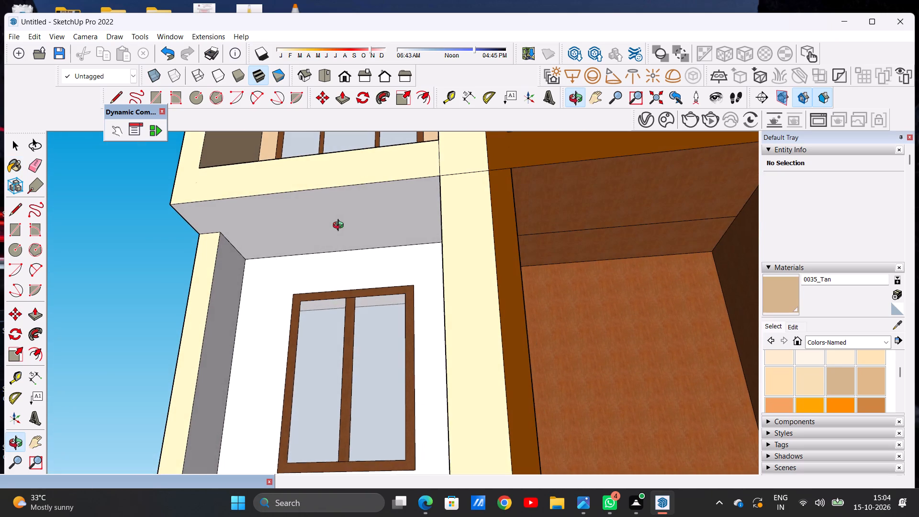
{"action": "middle_click_drag", "start_coordinate": [340, 226], "coordinate": [340, 228]}
{"action": "left_click", "coordinate": [349, 204]}
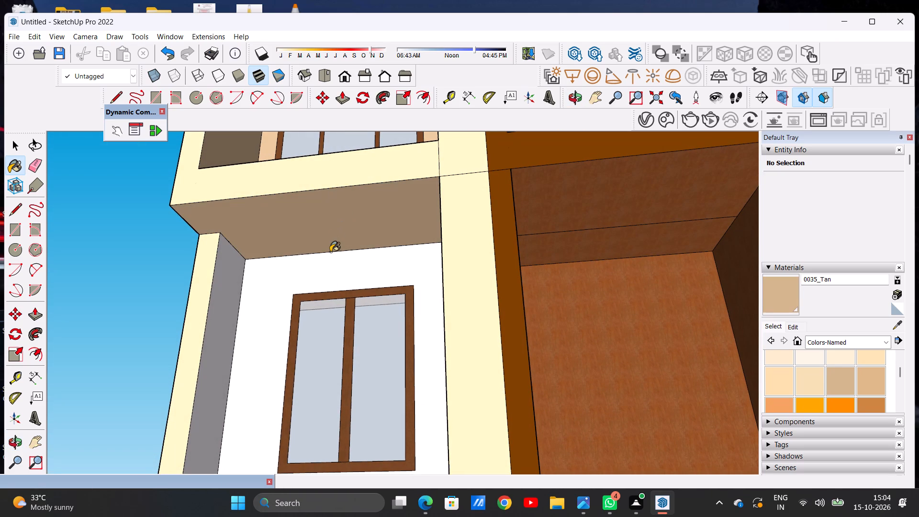
{"action": "middle_click_drag", "start_coordinate": [320, 263], "coordinate": [455, 370]}
{"action": "scroll", "coordinate": [444, 281], "scroll_direction": "up", "scroll_amount": 1}
{"action": "scroll", "coordinate": [444, 281], "scroll_direction": "down", "scroll_amount": 1}
{"action": "scroll", "coordinate": [444, 281], "scroll_direction": "up", "scroll_amount": 4}
{"action": "left_click", "coordinate": [436, 277]}
{"action": "left_click", "coordinate": [522, 268]}
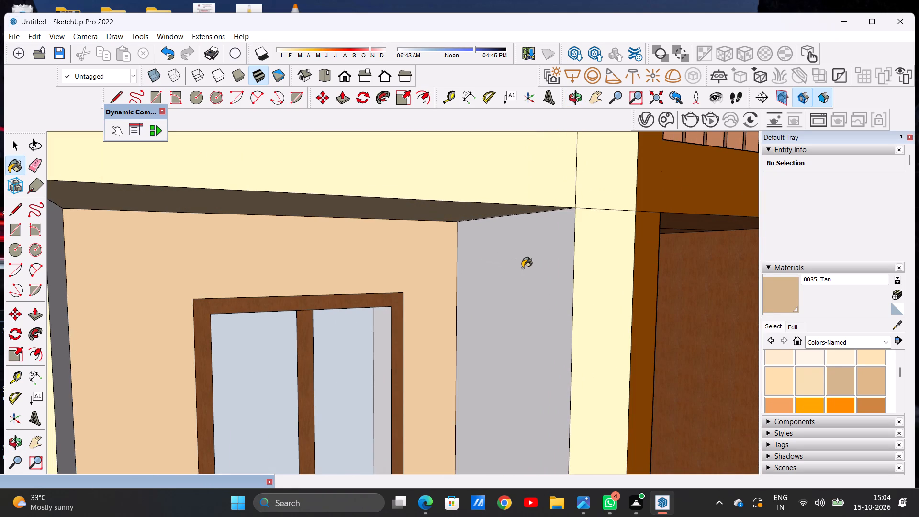
{"action": "key", "text": "space"}
Erase the horizontal edge crossing the wheat pillar beside the entrance, between the ground floor and the floor above.
{"action": "scroll", "coordinate": [446, 258], "scroll_direction": "down", "scroll_amount": 15}
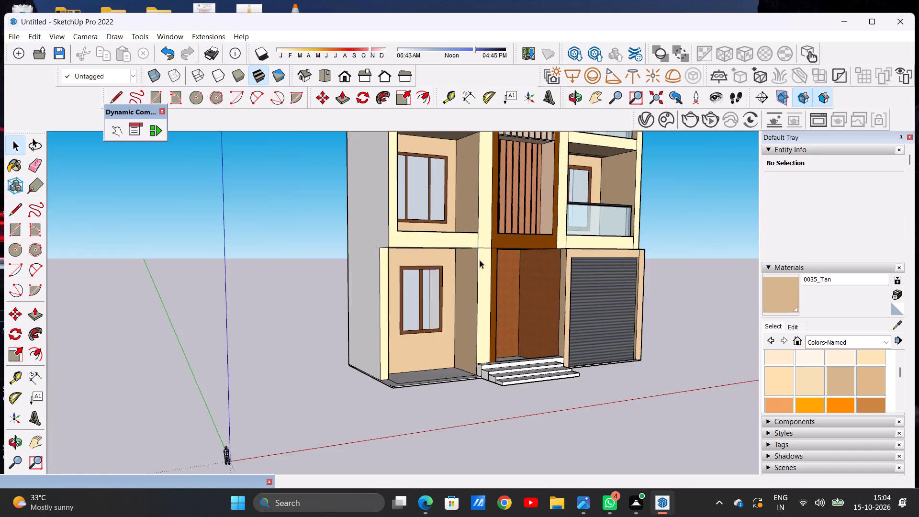
{"action": "middle_click_drag", "start_coordinate": [475, 260], "coordinate": [353, 279]}
{"action": "scroll", "coordinate": [438, 243], "scroll_direction": "up", "scroll_amount": 13}
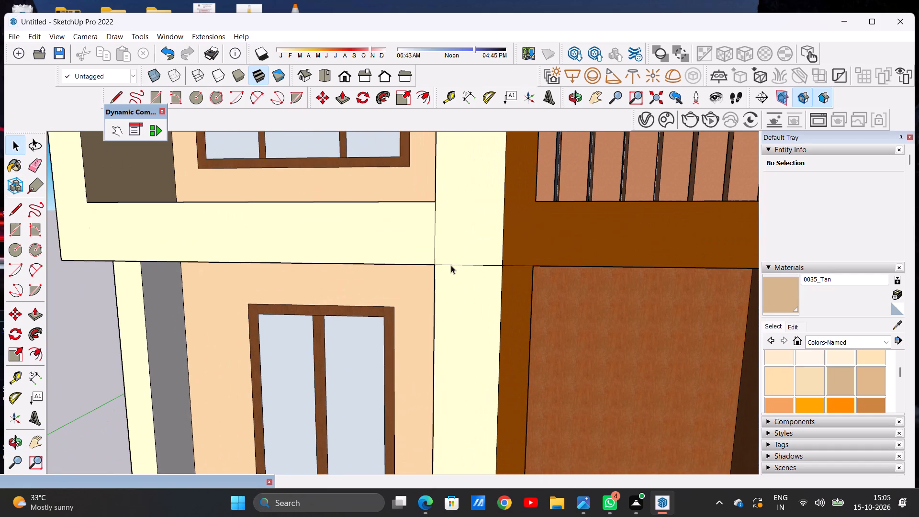
{"action": "key", "text": "e"}
{"action": "left_click_drag", "start_coordinate": [459, 253], "coordinate": [464, 281]}
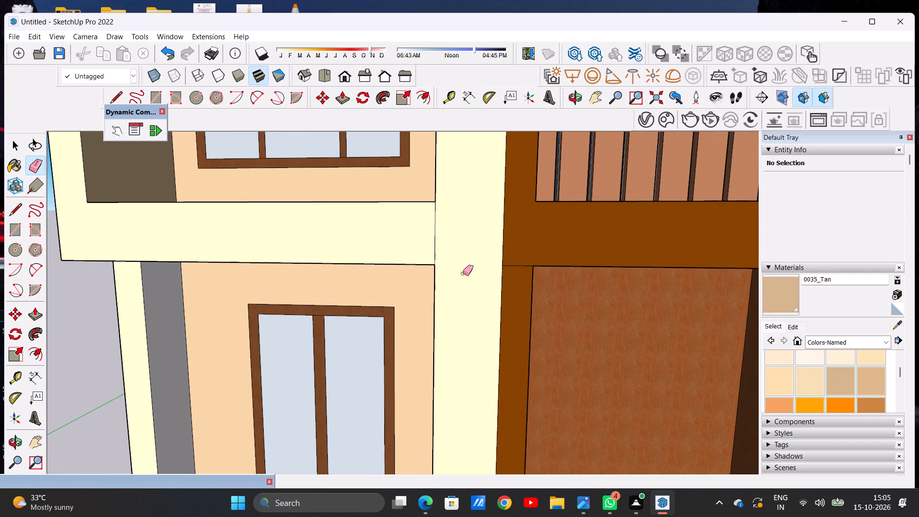
Inspect the painted front facade from the ground floor to the rooftop for leftover edges and unpainted faces.
{"action": "scroll", "coordinate": [471, 270], "scroll_direction": "down", "scroll_amount": 18}
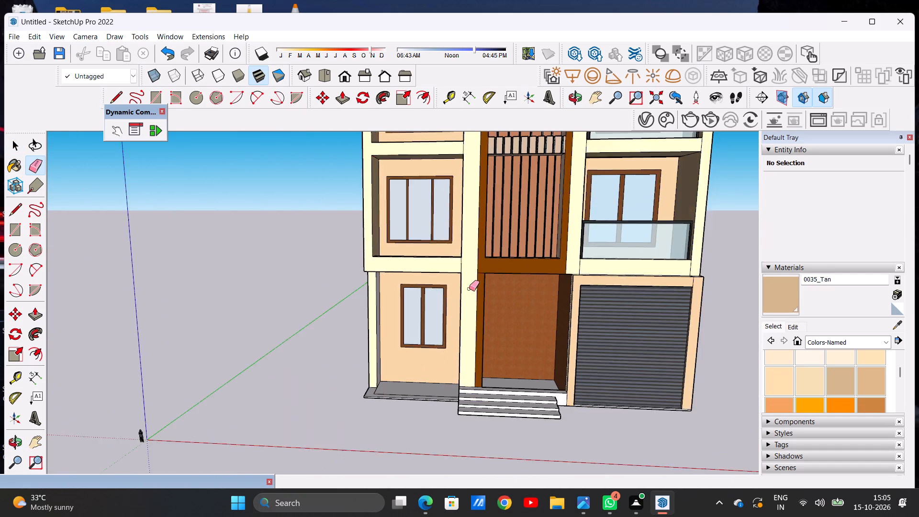
{"action": "scroll", "coordinate": [469, 289], "scroll_direction": "down", "scroll_amount": 5}
{"action": "scroll", "coordinate": [465, 210], "scroll_direction": "up", "scroll_amount": 14}
{"action": "scroll", "coordinate": [462, 271], "scroll_direction": "down", "scroll_amount": 6}
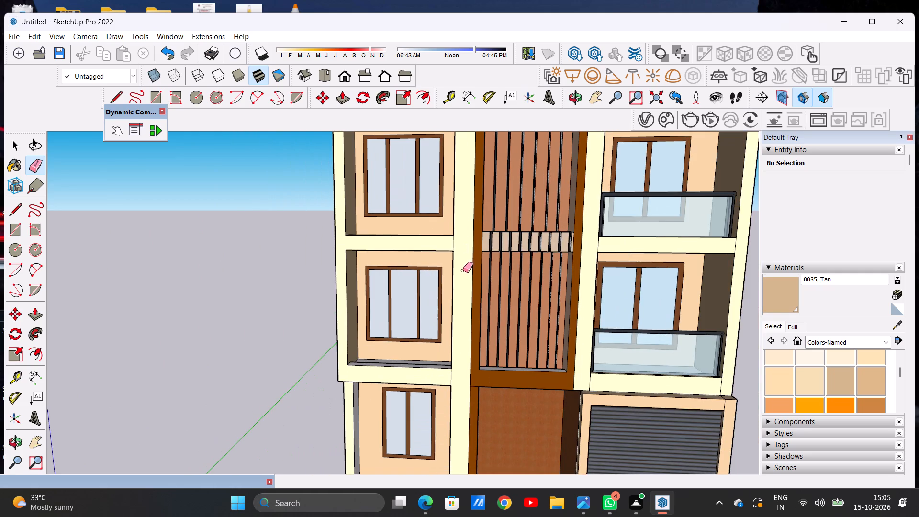
{"action": "scroll", "coordinate": [479, 269], "scroll_direction": "down", "scroll_amount": 13}
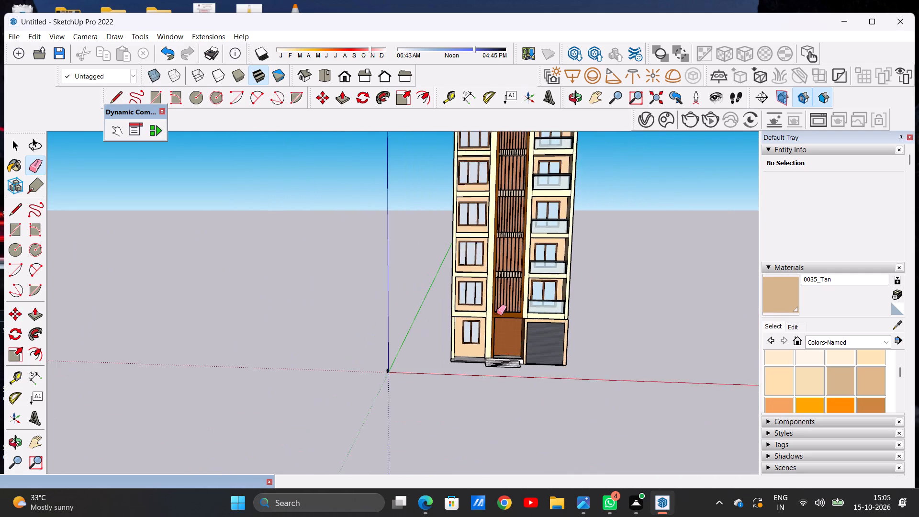
{"action": "scroll", "coordinate": [496, 313], "scroll_direction": "down", "scroll_amount": 5}
{"action": "scroll", "coordinate": [500, 215], "scroll_direction": "up", "scroll_amount": 20}
{"action": "scroll", "coordinate": [500, 215], "scroll_direction": "up", "scroll_amount": 8}
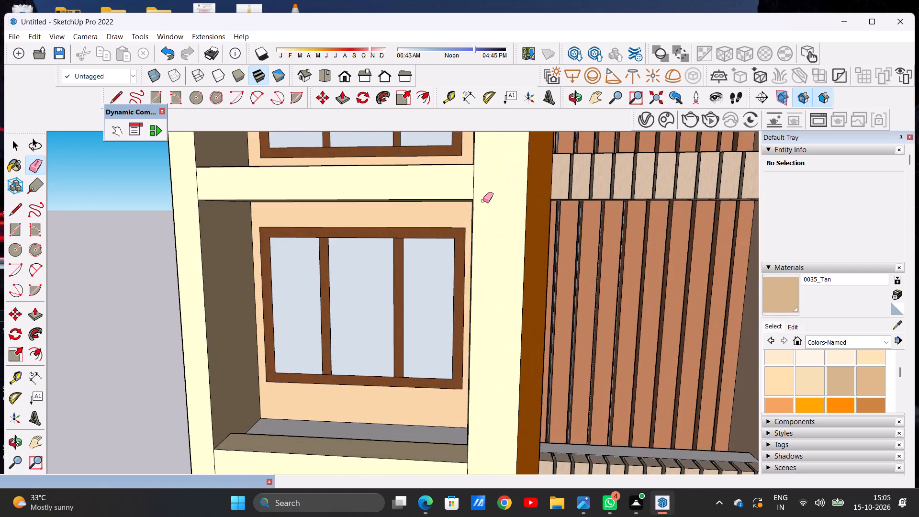
{"action": "scroll", "coordinate": [483, 201], "scroll_direction": "down", "scroll_amount": 10}
{"action": "middle_click_drag", "start_coordinate": [606, 296], "coordinate": [296, 297]}
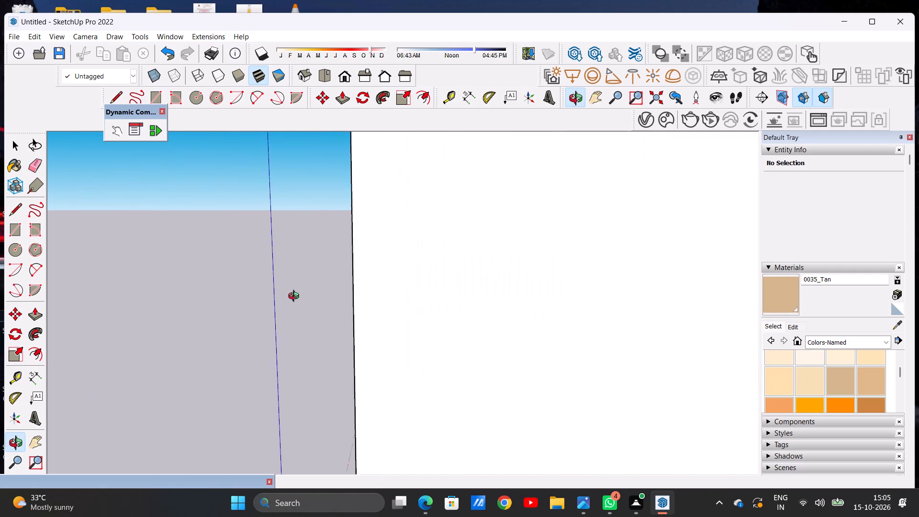
{"action": "middle_click_drag", "start_coordinate": [296, 297], "coordinate": [587, 292]}
{"action": "scroll", "coordinate": [494, 292], "scroll_direction": "down", "scroll_amount": 12}
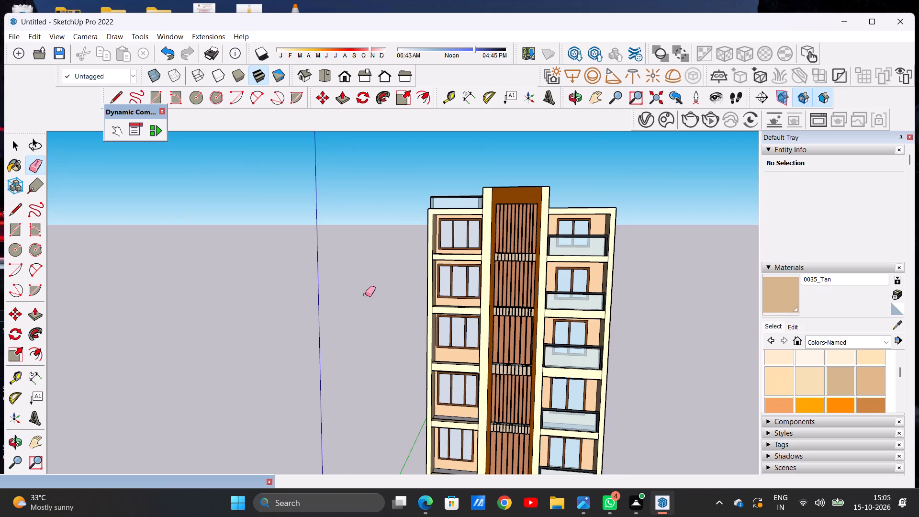
{"action": "middle_click_drag", "start_coordinate": [368, 295], "coordinate": [325, 308]}
{"action": "scroll", "coordinate": [359, 308], "scroll_direction": "down", "scroll_amount": 8}
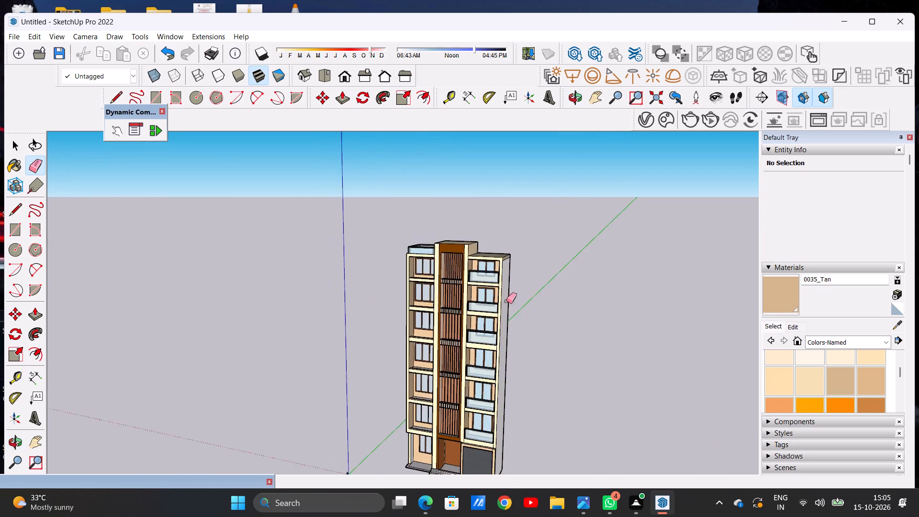
{"action": "scroll", "coordinate": [523, 304], "scroll_direction": "up", "scroll_amount": 1}
{"action": "middle_click_drag", "start_coordinate": [523, 304], "coordinate": [584, 316]}
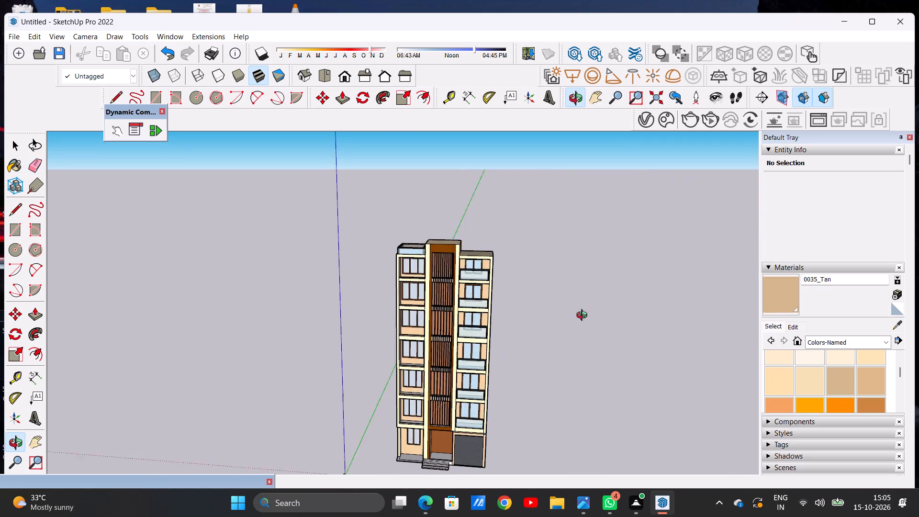
{"action": "middle_click_drag", "start_coordinate": [584, 316], "coordinate": [593, 315]}
{"action": "scroll", "coordinate": [427, 426], "scroll_direction": "up", "scroll_amount": 1}
{"action": "scroll", "coordinate": [427, 426], "scroll_direction": "down", "scroll_amount": 1}
{"action": "scroll", "coordinate": [426, 426], "scroll_direction": "up", "scroll_amount": 6}
{"action": "scroll", "coordinate": [498, 211], "scroll_direction": "down", "scroll_amount": 8}
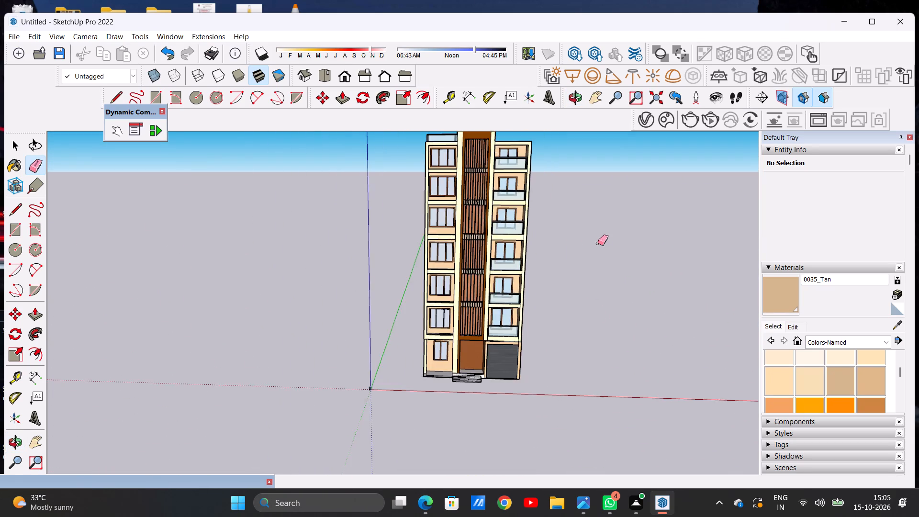
{"action": "middle_click_drag", "start_coordinate": [596, 243], "coordinate": [510, 318]}
{"action": "middle_click_drag", "start_coordinate": [253, 319], "coordinate": [286, 318]}
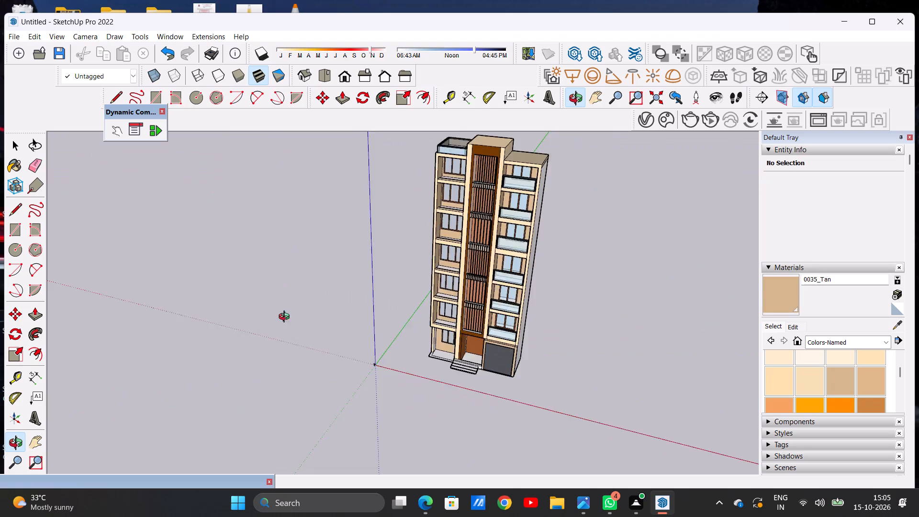
{"action": "middle_click_drag", "start_coordinate": [286, 318], "coordinate": [356, 248]}
{"action": "scroll", "coordinate": [461, 372], "scroll_direction": "up", "scroll_amount": 15}
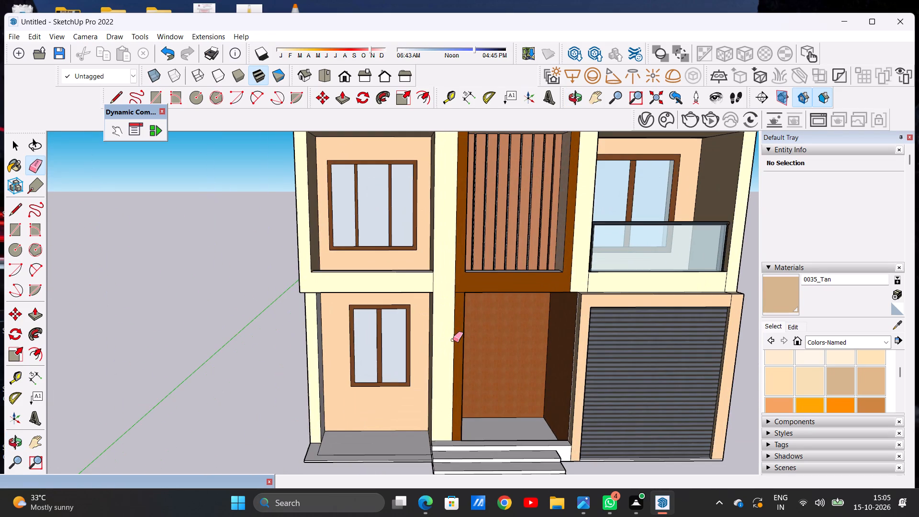
{"action": "key", "text": "space"}
Examine the top faces of the central tower's louvre ledges and the neighbouring recess and balcony floors from above.
{"action": "scroll", "coordinate": [402, 338], "scroll_direction": "down", "scroll_amount": 9}
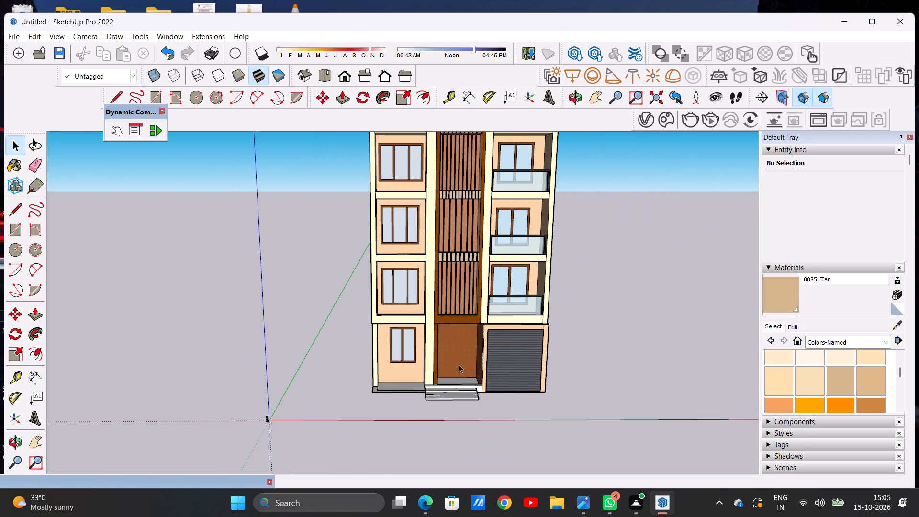
{"action": "scroll", "coordinate": [464, 379], "scroll_direction": "up", "scroll_amount": 6}
{"action": "scroll", "coordinate": [444, 374], "scroll_direction": "down", "scroll_amount": 12}
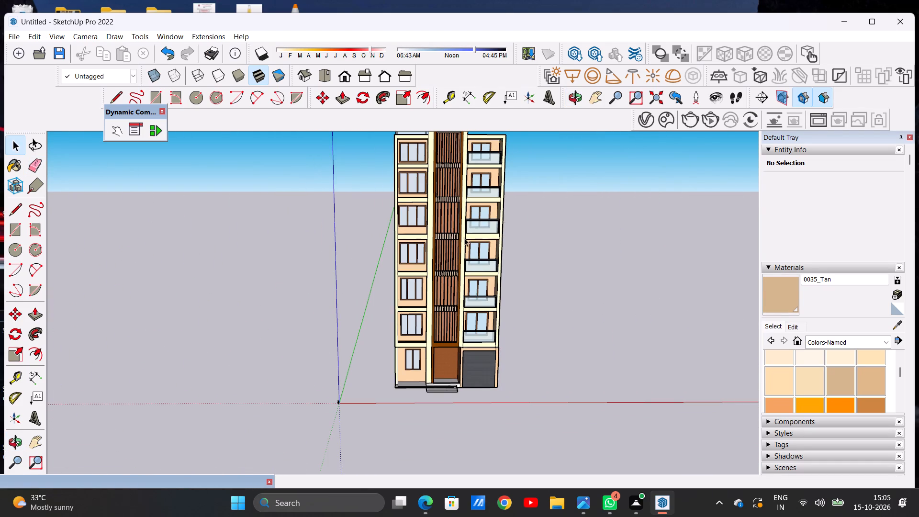
{"action": "scroll", "coordinate": [463, 238], "scroll_direction": "up", "scroll_amount": 5}
{"action": "scroll", "coordinate": [476, 292], "scroll_direction": "down", "scroll_amount": 10}
{"action": "scroll", "coordinate": [488, 231], "scroll_direction": "up", "scroll_amount": 14}
{"action": "middle_click_drag", "start_coordinate": [503, 212], "coordinate": [469, 242]}
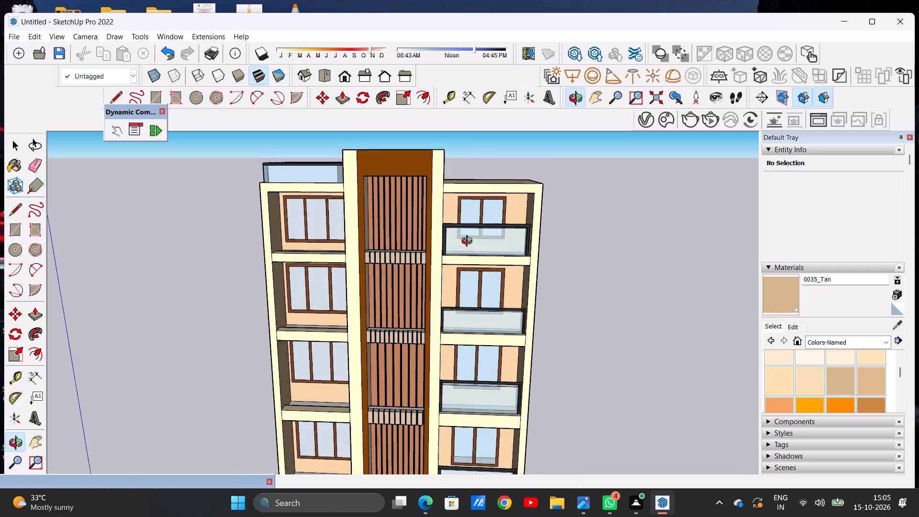
{"action": "middle_click_drag", "start_coordinate": [469, 242], "coordinate": [457, 336]}
{"action": "scroll", "coordinate": [381, 281], "scroll_direction": "up", "scroll_amount": 9}
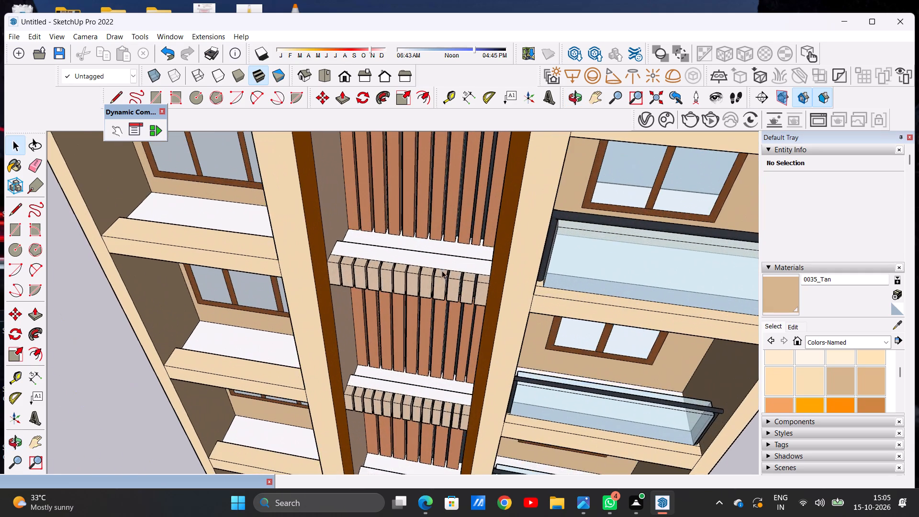
{"action": "scroll", "coordinate": [453, 269], "scroll_direction": "up", "scroll_amount": 5}
{"action": "middle_click_drag", "start_coordinate": [449, 233], "coordinate": [459, 281]}
{"action": "scroll", "coordinate": [390, 238], "scroll_direction": "down", "scroll_amount": 4}
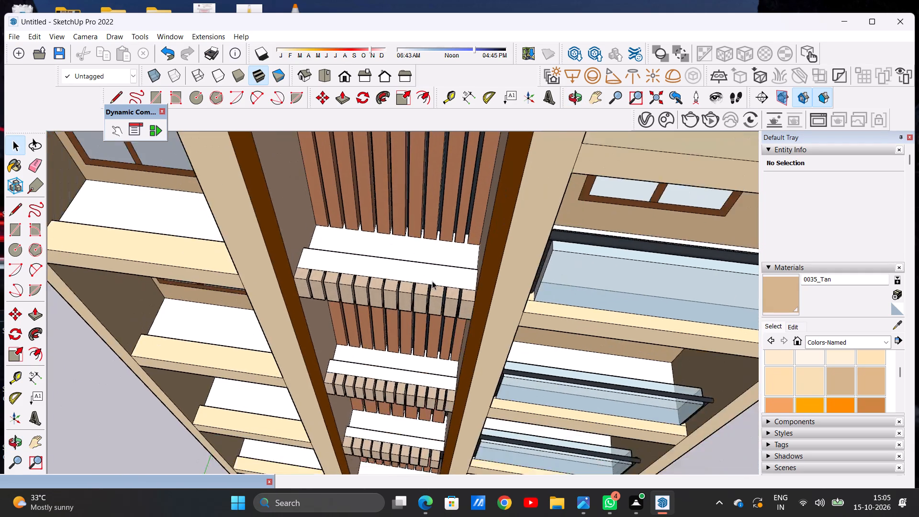
{"action": "scroll", "coordinate": [432, 281], "scroll_direction": "up", "scroll_amount": 5}
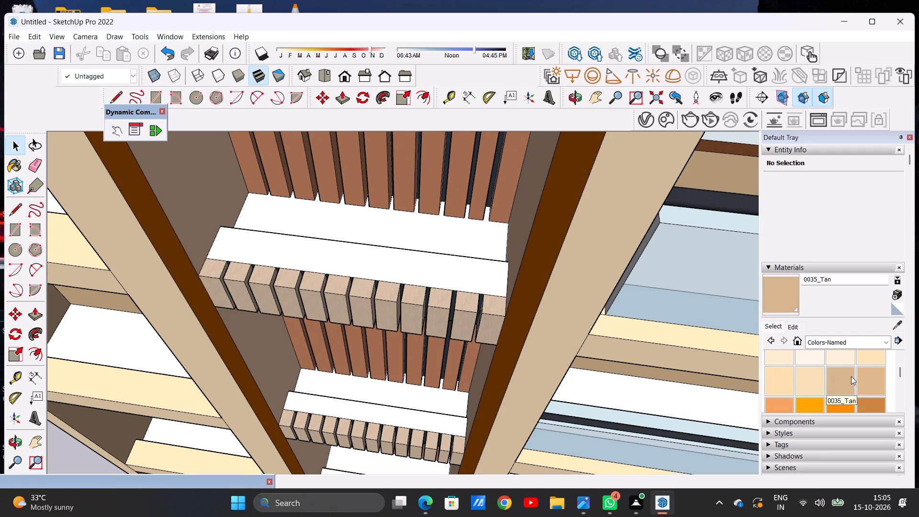
Paint both top faces of the central tower's uppermost louvre ledge with 0036_BurlyWood, and try to paint the narrow strip between them.
{"action": "scroll", "coordinate": [851, 376], "scroll_direction": "down", "scroll_amount": 1}
{"action": "scroll", "coordinate": [851, 376], "scroll_direction": "up", "scroll_amount": 1}
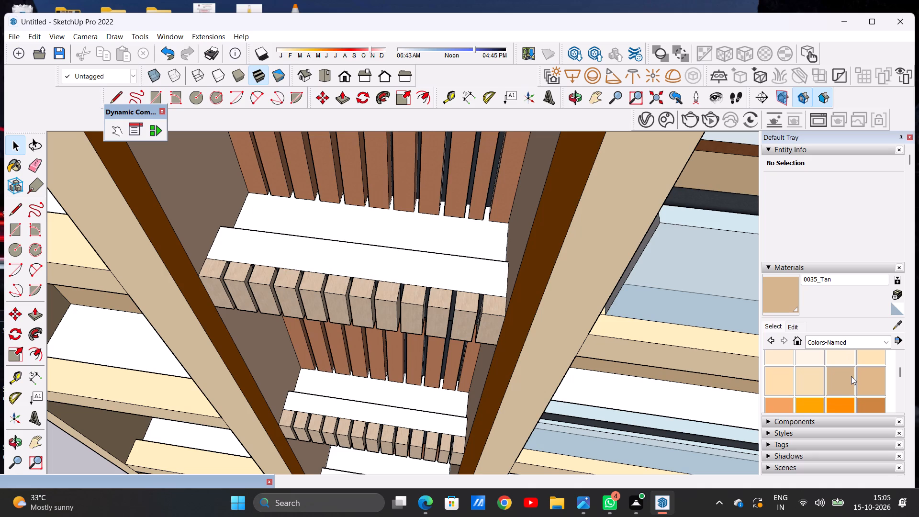
{"action": "left_click", "coordinate": [863, 381]}
{"action": "left_click", "coordinate": [444, 235]}
{"action": "scroll", "coordinate": [460, 238], "scroll_direction": "up", "scroll_amount": 2}
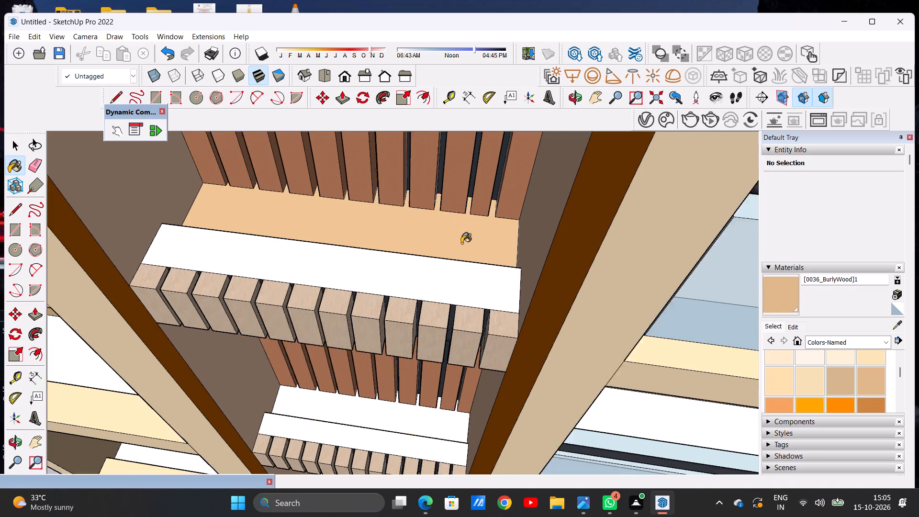
{"action": "scroll", "coordinate": [461, 243], "scroll_direction": "up", "scroll_amount": 10}
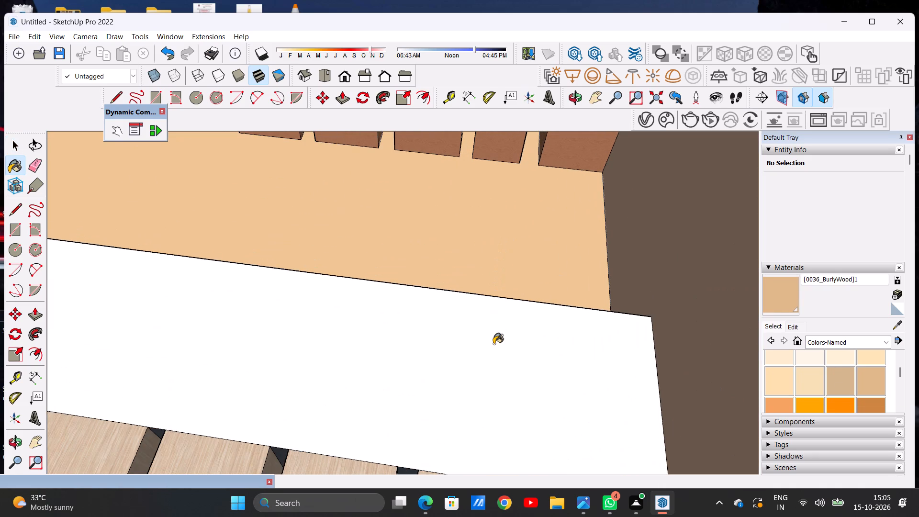
{"action": "left_click", "coordinate": [493, 344]}
{"action": "scroll", "coordinate": [495, 314], "scroll_direction": "down", "scroll_amount": 2}
{"action": "scroll", "coordinate": [495, 314], "scroll_direction": "up", "scroll_amount": 1}
{"action": "scroll", "coordinate": [495, 314], "scroll_direction": "down", "scroll_amount": 14}
{"action": "middle_click_drag", "start_coordinate": [458, 339], "coordinate": [329, 207]}
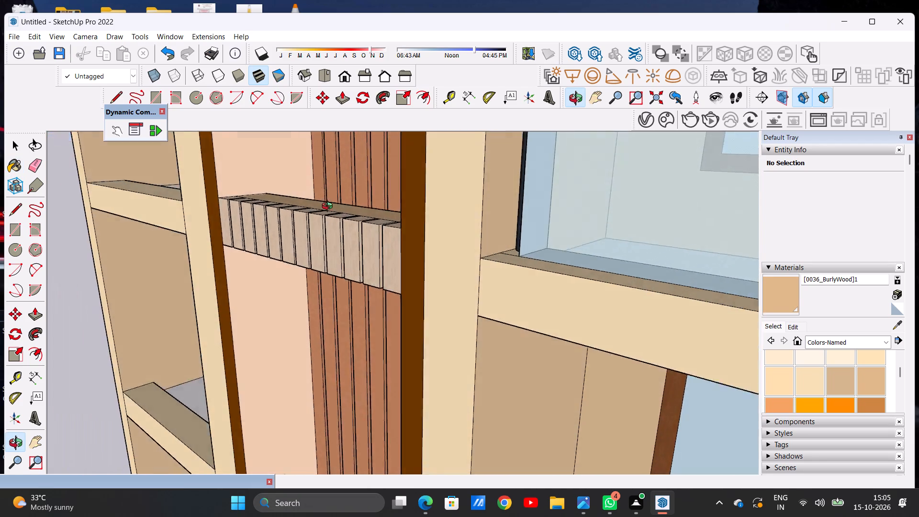
{"action": "middle_click_drag", "start_coordinate": [329, 207], "coordinate": [378, 303]}
{"action": "scroll", "coordinate": [358, 259], "scroll_direction": "up", "scroll_amount": 2}
{"action": "scroll", "coordinate": [353, 256], "scroll_direction": "down", "scroll_amount": 1}
{"action": "scroll", "coordinate": [353, 255], "scroll_direction": "up", "scroll_amount": 9}
{"action": "middle_click_drag", "start_coordinate": [413, 229], "coordinate": [381, 245]}
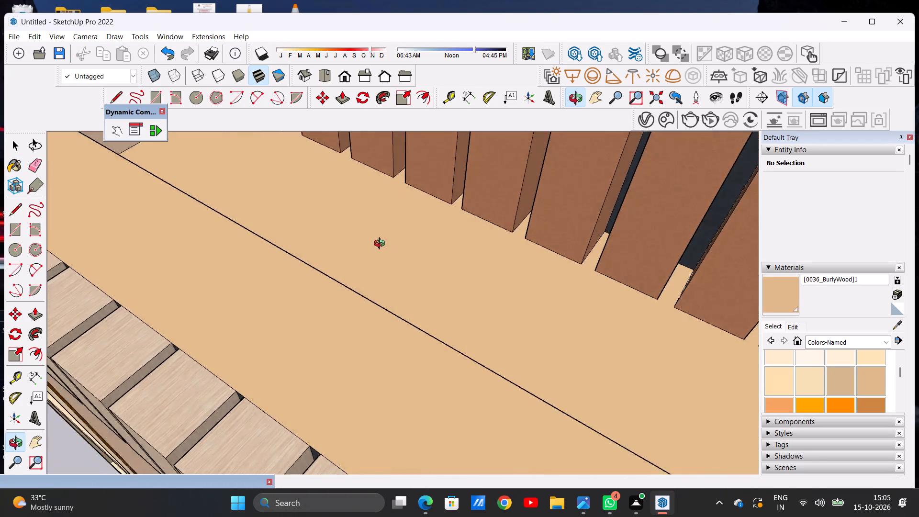
{"action": "middle_click_drag", "start_coordinate": [381, 245], "coordinate": [182, 209]}
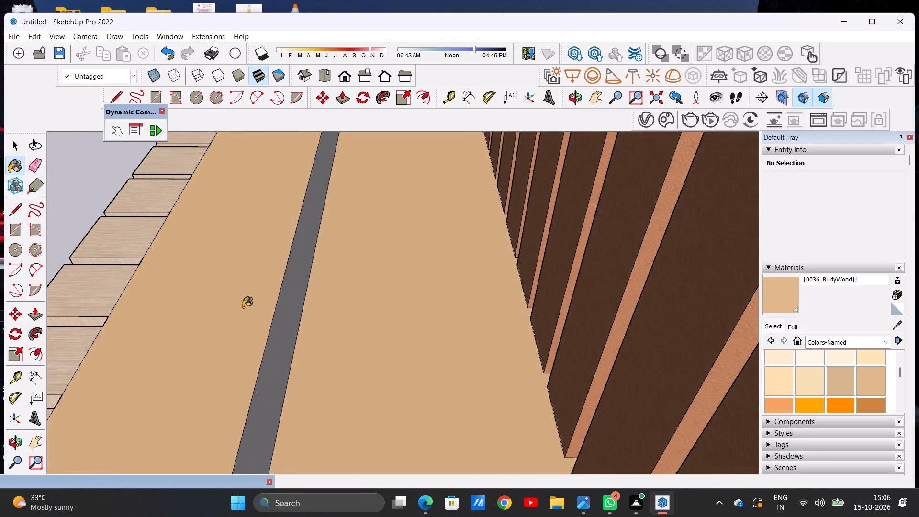
{"action": "left_click", "coordinate": [272, 375]}
{"action": "middle_click_drag", "start_coordinate": [189, 289], "coordinate": [593, 279]}
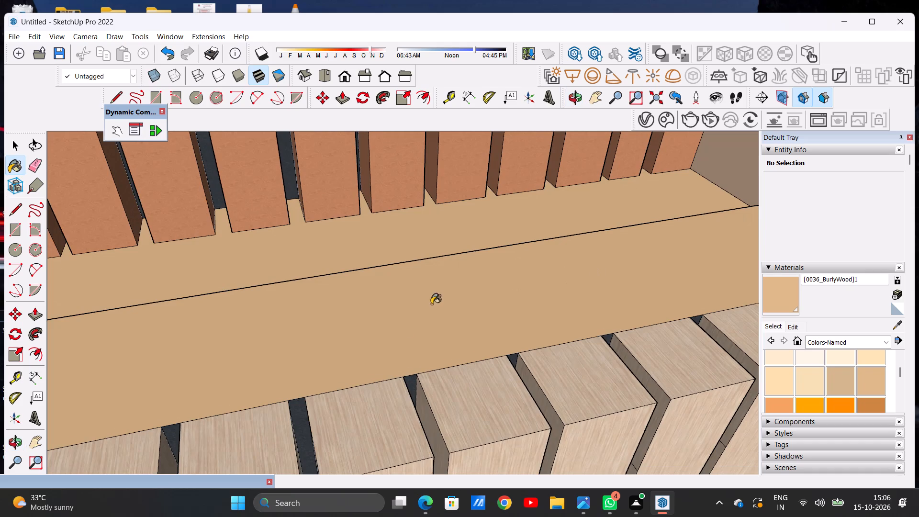
Examine the central tower's louvre recess and ledges from the rooftop level down for remaining unpainted faces.
{"action": "scroll", "coordinate": [416, 324], "scroll_direction": "down", "scroll_amount": 20}
{"action": "scroll", "coordinate": [416, 324], "scroll_direction": "down", "scroll_amount": 9}
{"action": "middle_click_drag", "start_coordinate": [390, 336], "coordinate": [329, 226]}
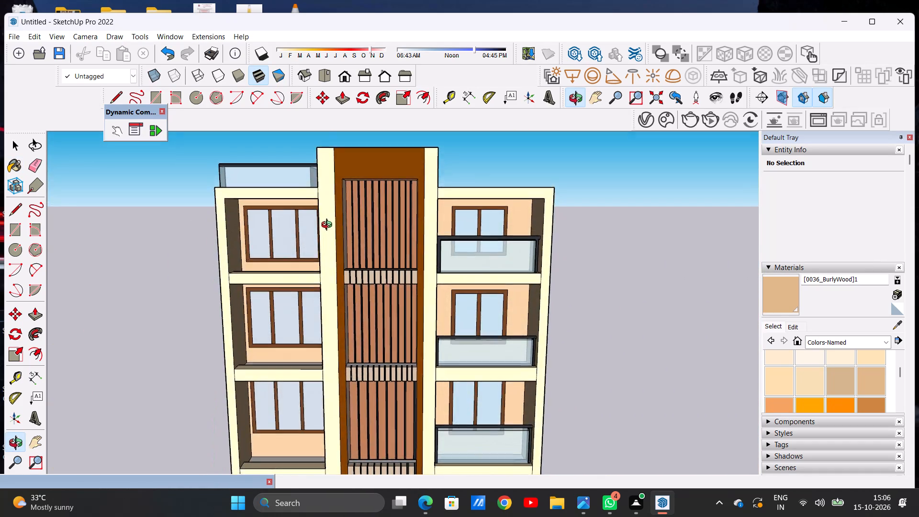
{"action": "middle_click_drag", "start_coordinate": [329, 226], "coordinate": [334, 211]}
{"action": "middle_click", "coordinate": [334, 211]}
{"action": "scroll", "coordinate": [374, 178], "scroll_direction": "up", "scroll_amount": 13}
{"action": "middle_click_drag", "start_coordinate": [381, 205], "coordinate": [369, 188]}
{"action": "scroll", "coordinate": [381, 205], "scroll_direction": "up", "scroll_amount": 1}
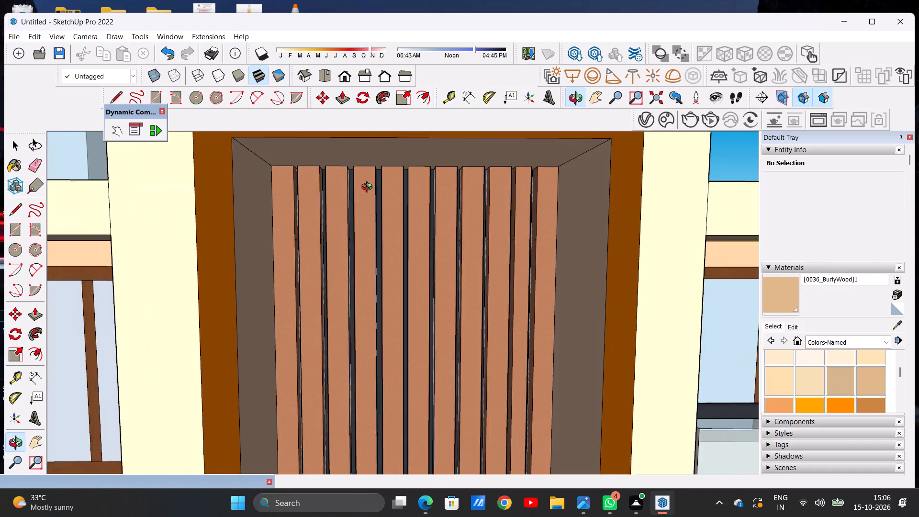
{"action": "middle_click_drag", "start_coordinate": [369, 188], "coordinate": [362, 199]}
{"action": "scroll", "coordinate": [388, 233], "scroll_direction": "down", "scroll_amount": 9}
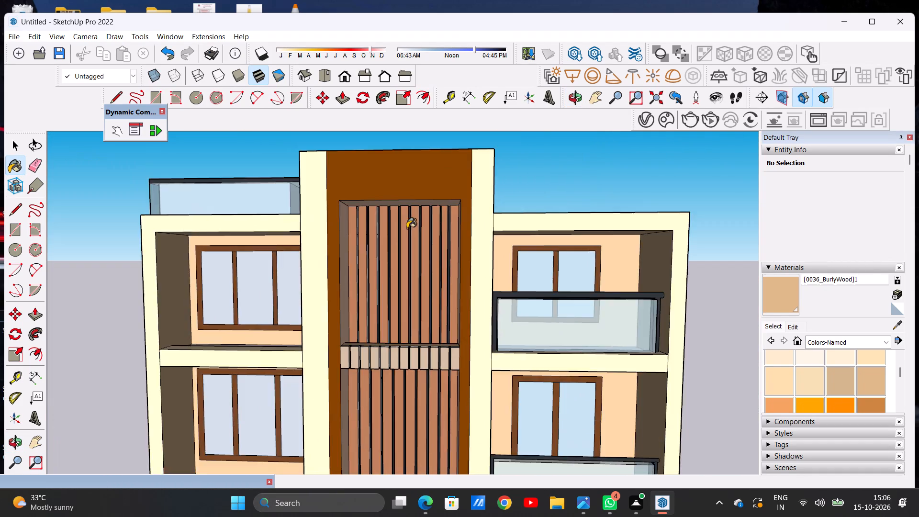
{"action": "scroll", "coordinate": [407, 228], "scroll_direction": "down", "scroll_amount": 11}
{"action": "scroll", "coordinate": [405, 252], "scroll_direction": "up", "scroll_amount": 2}
{"action": "scroll", "coordinate": [404, 267], "scroll_direction": "down", "scroll_amount": 1}
{"action": "scroll", "coordinate": [404, 267], "scroll_direction": "up", "scroll_amount": 4}
{"action": "scroll", "coordinate": [387, 206], "scroll_direction": "up", "scroll_amount": 9}
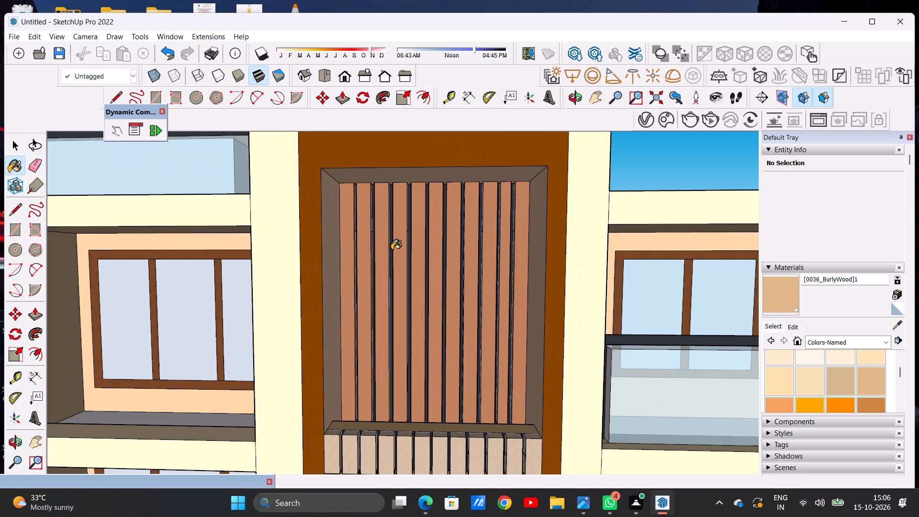
{"action": "middle_click_drag", "start_coordinate": [391, 254], "coordinate": [241, 204]}
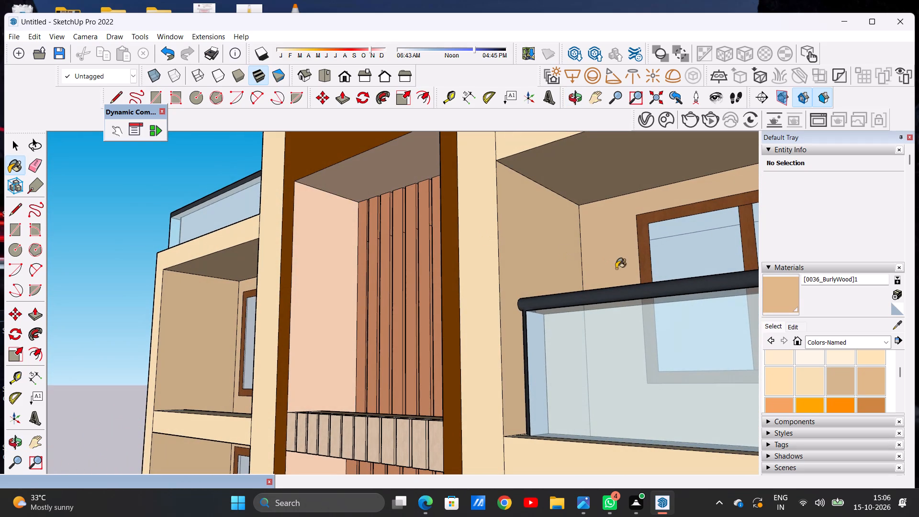
{"action": "scroll", "coordinate": [576, 195], "scroll_direction": "down", "scroll_amount": 4}
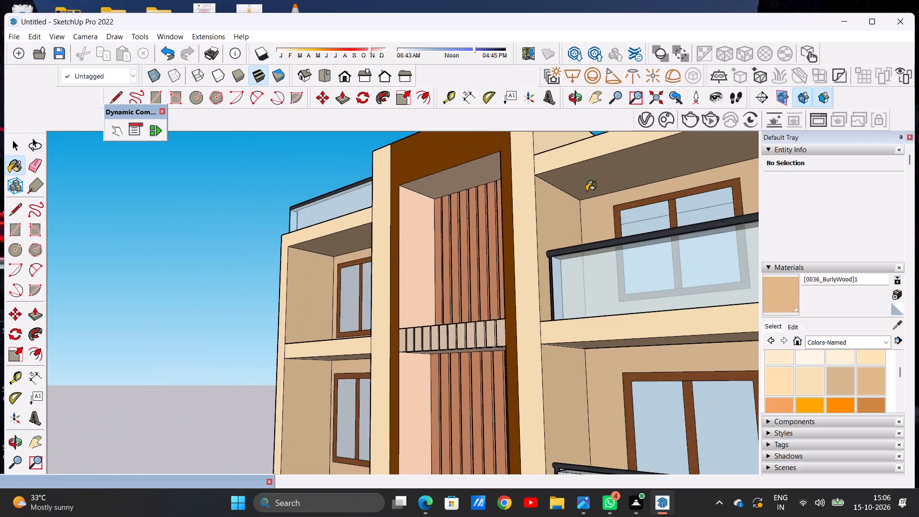
{"action": "scroll", "coordinate": [586, 191], "scroll_direction": "down", "scroll_amount": 7}
{"action": "middle_click_drag", "start_coordinate": [502, 377], "coordinate": [504, 383]}
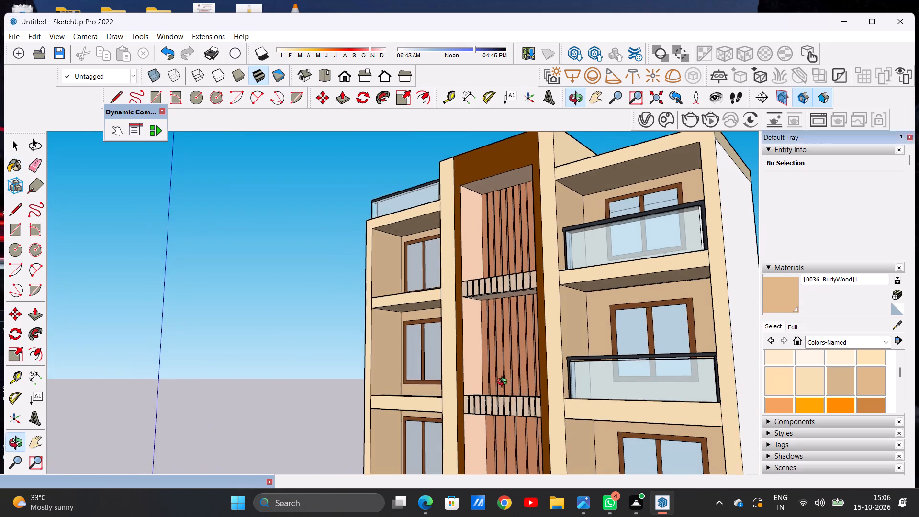
{"action": "middle_click_drag", "start_coordinate": [504, 383], "coordinate": [513, 424]}
{"action": "scroll", "coordinate": [495, 351], "scroll_direction": "up", "scroll_amount": 6}
{"action": "scroll", "coordinate": [538, 180], "scroll_direction": "down", "scroll_amount": 7}
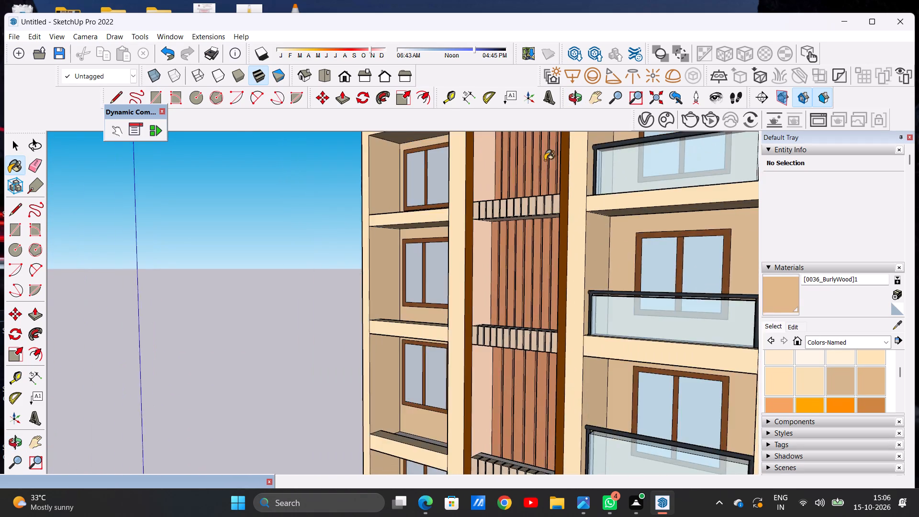
Paint both top faces of the second louvre ledge from the top with 0036_BurlyWood, and try to paint the narrow strip between them.
{"action": "scroll", "coordinate": [545, 160], "scroll_direction": "down", "scroll_amount": 2}
{"action": "middle_click_drag", "start_coordinate": [512, 283], "coordinate": [527, 410]}
{"action": "scroll", "coordinate": [544, 286], "scroll_direction": "up", "scroll_amount": 9}
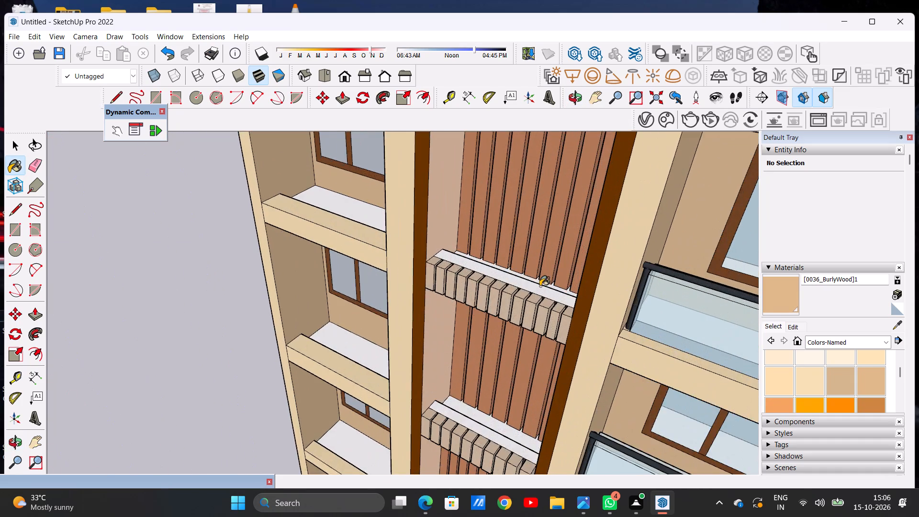
{"action": "scroll", "coordinate": [540, 286], "scroll_direction": "up", "scroll_amount": 17}
{"action": "left_click", "coordinate": [522, 306]}
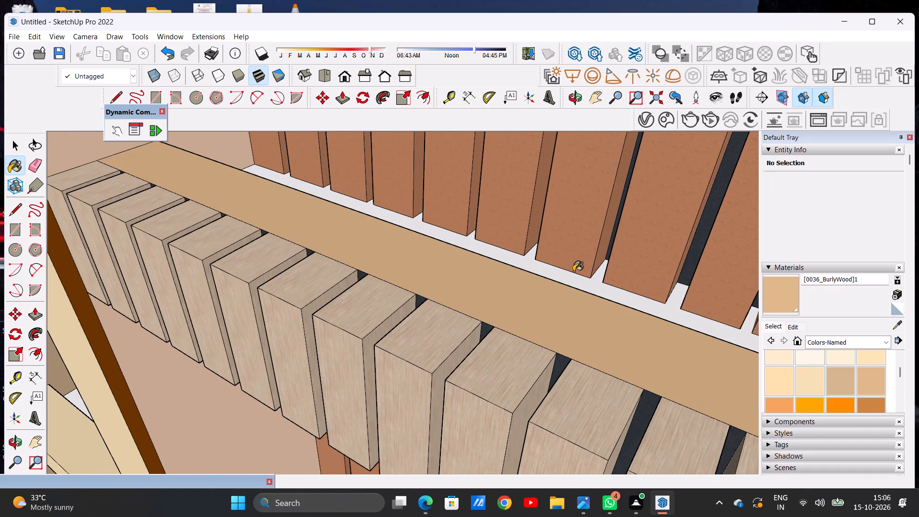
{"action": "scroll", "coordinate": [579, 272], "scroll_direction": "up", "scroll_amount": 11}
{"action": "left_click", "coordinate": [581, 280]}
{"action": "scroll", "coordinate": [465, 272], "scroll_direction": "down", "scroll_amount": 6}
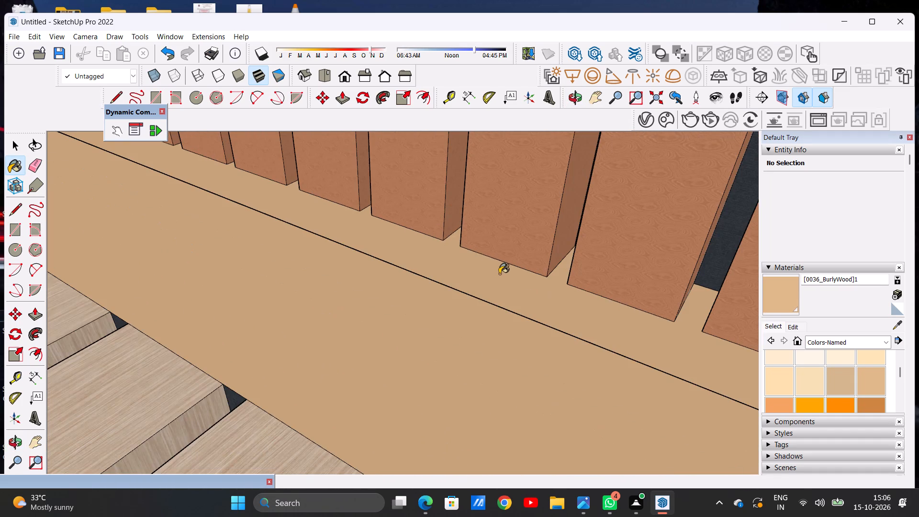
{"action": "middle_click_drag", "start_coordinate": [489, 286], "coordinate": [421, 282]}
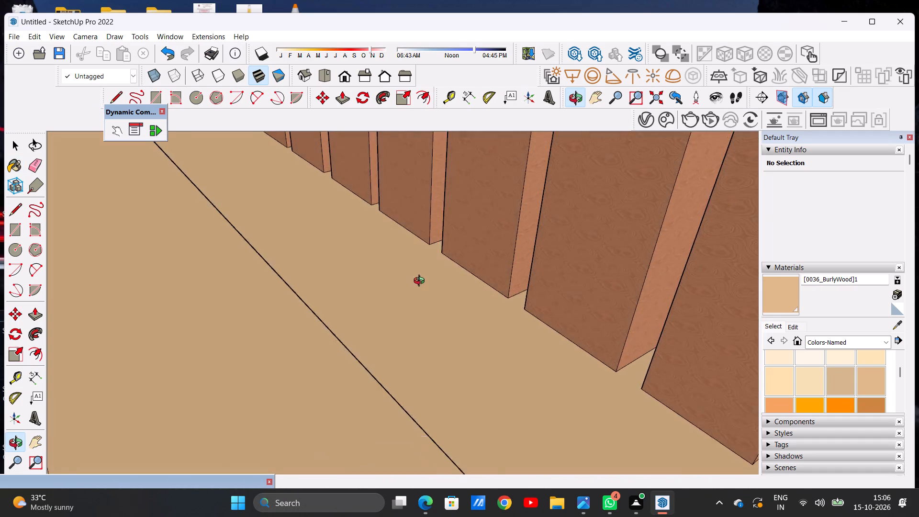
{"action": "middle_click_drag", "start_coordinate": [421, 282], "coordinate": [400, 285]}
{"action": "scroll", "coordinate": [269, 301], "scroll_direction": "up", "scroll_amount": 6}
{"action": "middle_click_drag", "start_coordinate": [231, 298], "coordinate": [205, 292]}
{"action": "left_click", "coordinate": [86, 325]}
{"action": "middle_click_drag", "start_coordinate": [144, 315], "coordinate": [434, 239]}
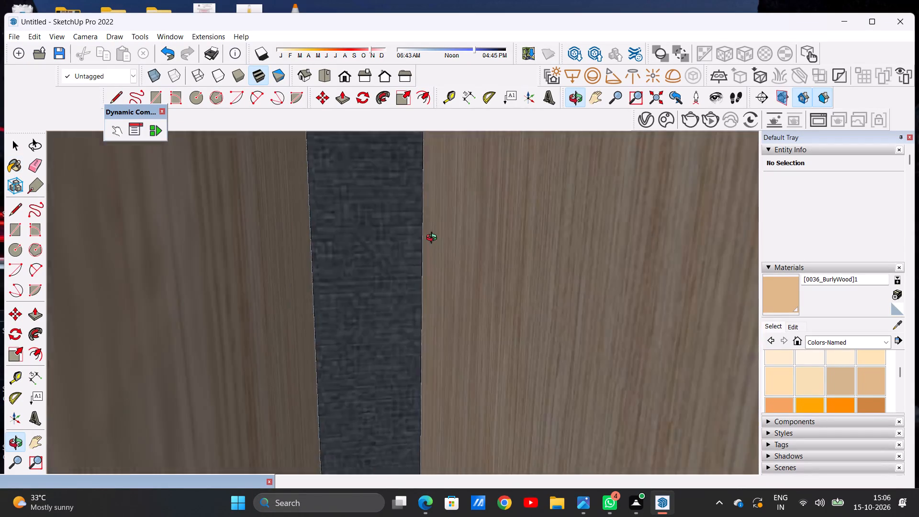
{"action": "middle_click_drag", "start_coordinate": [434, 239], "coordinate": [496, 234]}
{"action": "scroll", "coordinate": [454, 307], "scroll_direction": "down", "scroll_amount": 20}
{"action": "scroll", "coordinate": [454, 307], "scroll_direction": "down", "scroll_amount": 10}
{"action": "scroll", "coordinate": [445, 314], "scroll_direction": "up", "scroll_amount": 1}
{"action": "scroll", "coordinate": [445, 312], "scroll_direction": "down", "scroll_amount": 6}
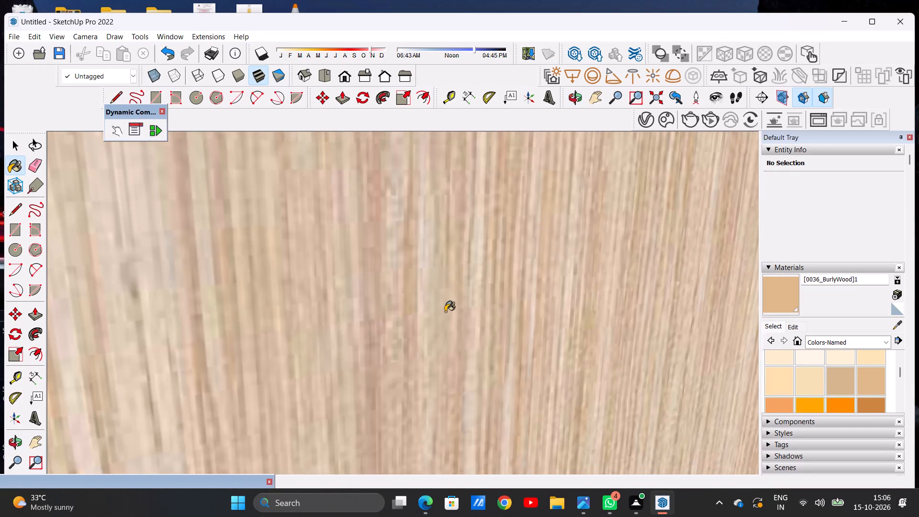
{"action": "scroll", "coordinate": [445, 312], "scroll_direction": "down", "scroll_amount": 20}
{"action": "scroll", "coordinate": [445, 312], "scroll_direction": "down", "scroll_amount": 20}
{"action": "scroll", "coordinate": [445, 312], "scroll_direction": "down", "scroll_amount": 6}
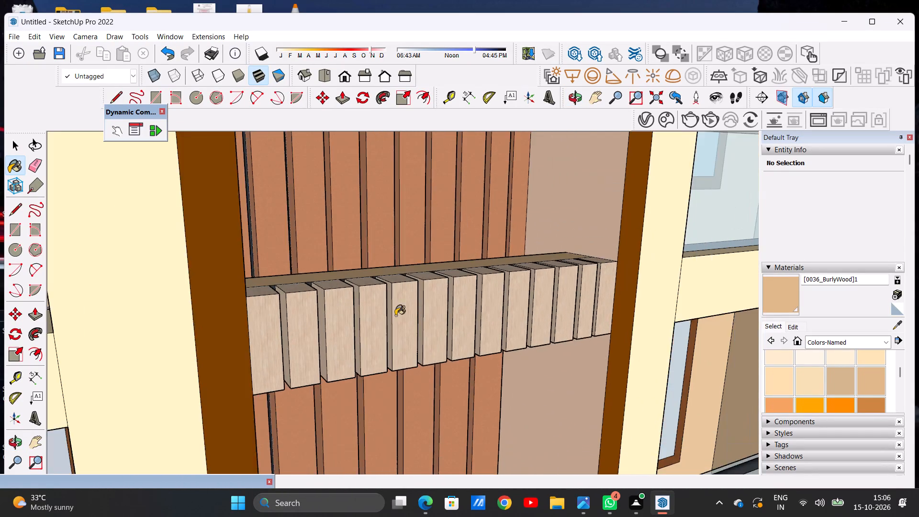
Paint both top faces of the third louvre ledge down the tower with 0036_BurlyWood, and try to paint the narrow strip between them.
{"action": "scroll", "coordinate": [395, 315], "scroll_direction": "down", "scroll_amount": 3}
{"action": "middle_click_drag", "start_coordinate": [455, 297], "coordinate": [323, 363]}
{"action": "middle_click_drag", "start_coordinate": [324, 354], "coordinate": [325, 343]}
{"action": "scroll", "coordinate": [451, 236], "scroll_direction": "down", "scroll_amount": 10}
{"action": "scroll", "coordinate": [428, 421], "scroll_direction": "up", "scroll_amount": 11}
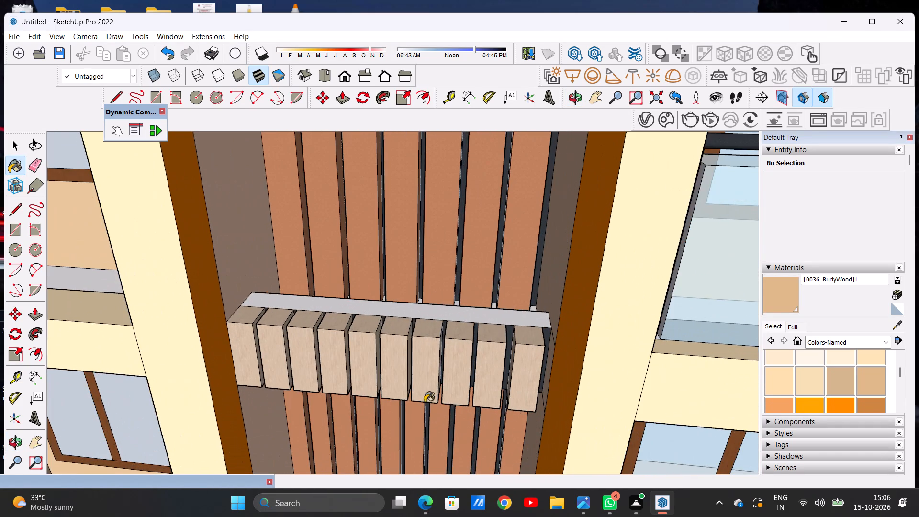
{"action": "middle_click_drag", "start_coordinate": [424, 314], "coordinate": [342, 370]}
{"action": "scroll", "coordinate": [464, 300], "scroll_direction": "up", "scroll_amount": 5}
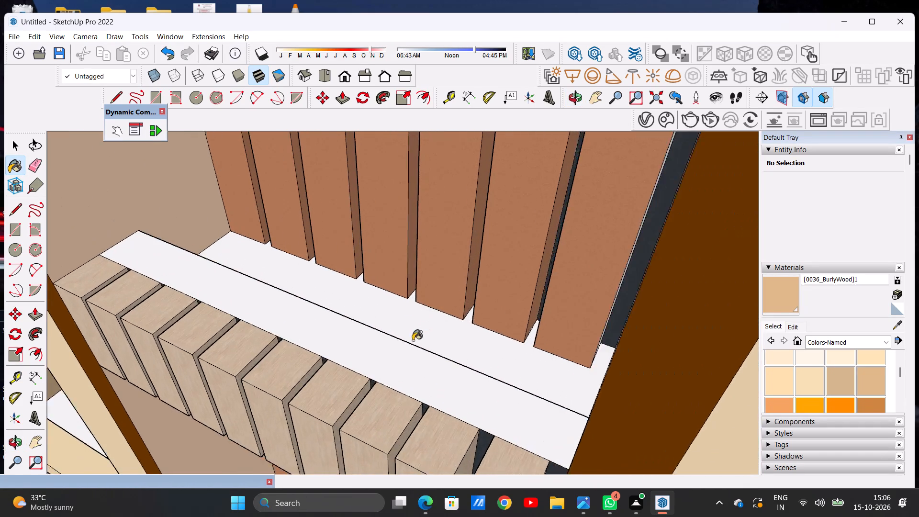
{"action": "scroll", "coordinate": [413, 340], "scroll_direction": "up", "scroll_amount": 8}
{"action": "left_click", "coordinate": [390, 357]}
{"action": "left_click", "coordinate": [465, 318]}
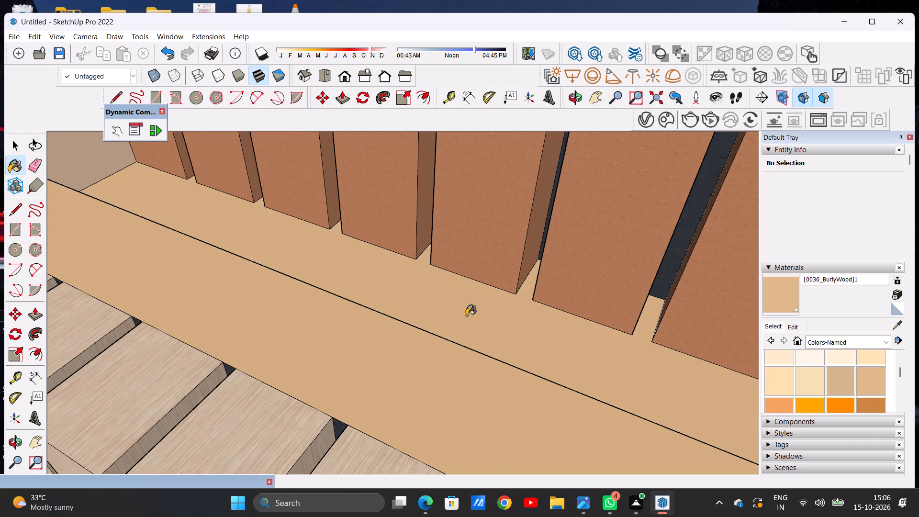
{"action": "scroll", "coordinate": [455, 278], "scroll_direction": "down", "scroll_amount": 4}
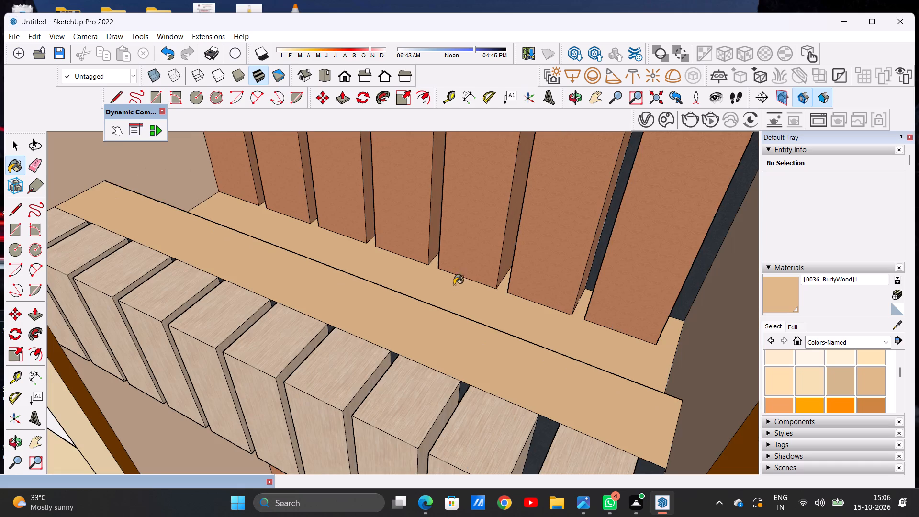
{"action": "middle_click_drag", "start_coordinate": [473, 299], "coordinate": [413, 306]}
{"action": "scroll", "coordinate": [391, 293], "scroll_direction": "up", "scroll_amount": 12}
{"action": "middle_click_drag", "start_coordinate": [379, 291], "coordinate": [368, 292]}
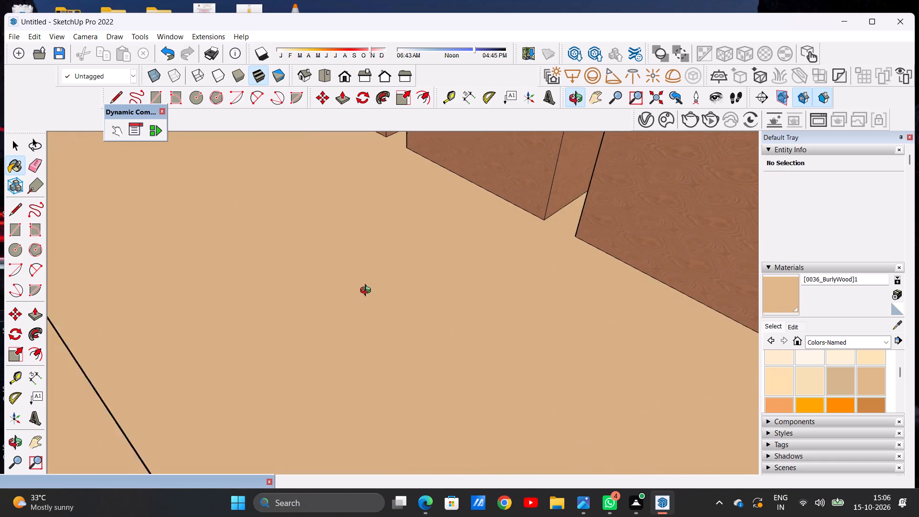
{"action": "middle_click_drag", "start_coordinate": [368, 292], "coordinate": [357, 291]}
{"action": "left_click", "coordinate": [94, 434]}
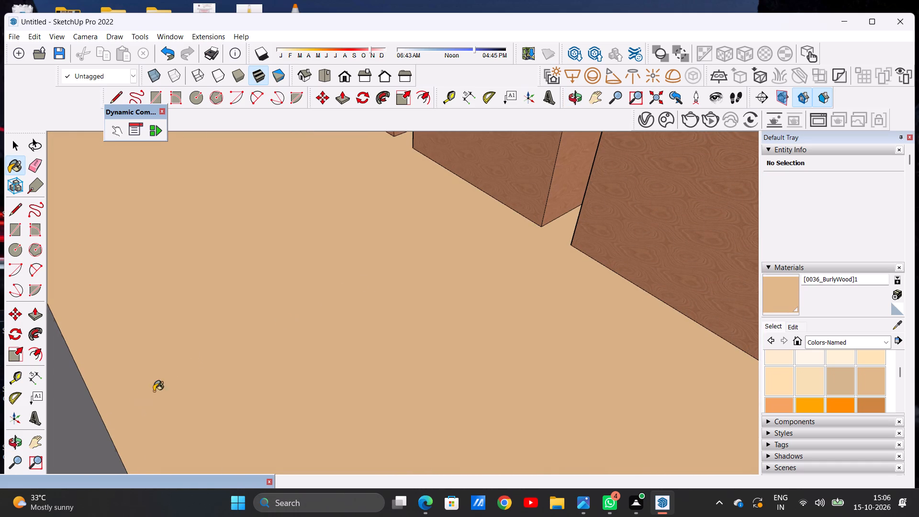
{"action": "middle_click_drag", "start_coordinate": [159, 388], "coordinate": [439, 344]}
{"action": "scroll", "coordinate": [401, 364], "scroll_direction": "down", "scroll_amount": 16}
{"action": "scroll", "coordinate": [428, 335], "scroll_direction": "up", "scroll_amount": 1}
{"action": "scroll", "coordinate": [428, 335], "scroll_direction": "down", "scroll_amount": 13}
{"action": "scroll", "coordinate": [427, 319], "scroll_direction": "down", "scroll_amount": 10}
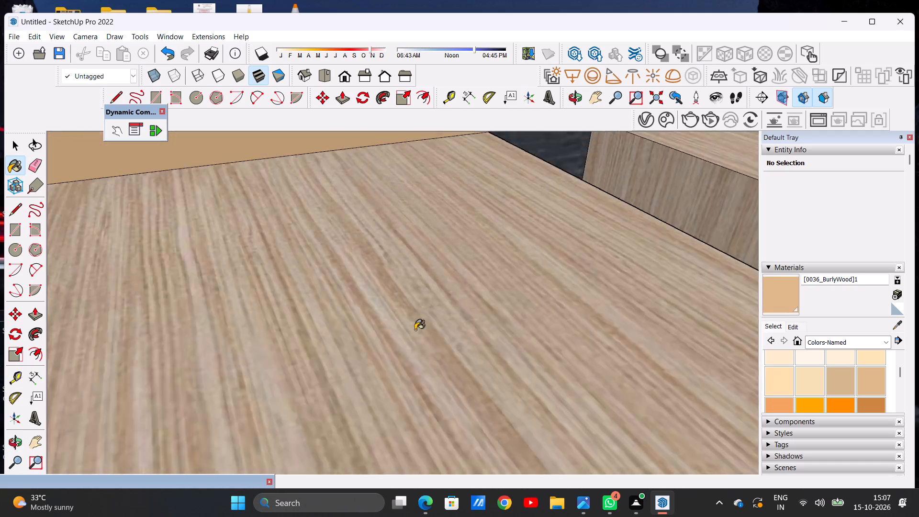
{"action": "scroll", "coordinate": [415, 330], "scroll_direction": "down", "scroll_amount": 20}
{"action": "scroll", "coordinate": [415, 330], "scroll_direction": "down", "scroll_amount": 20}
{"action": "scroll", "coordinate": [415, 330], "scroll_direction": "down", "scroll_amount": 7}
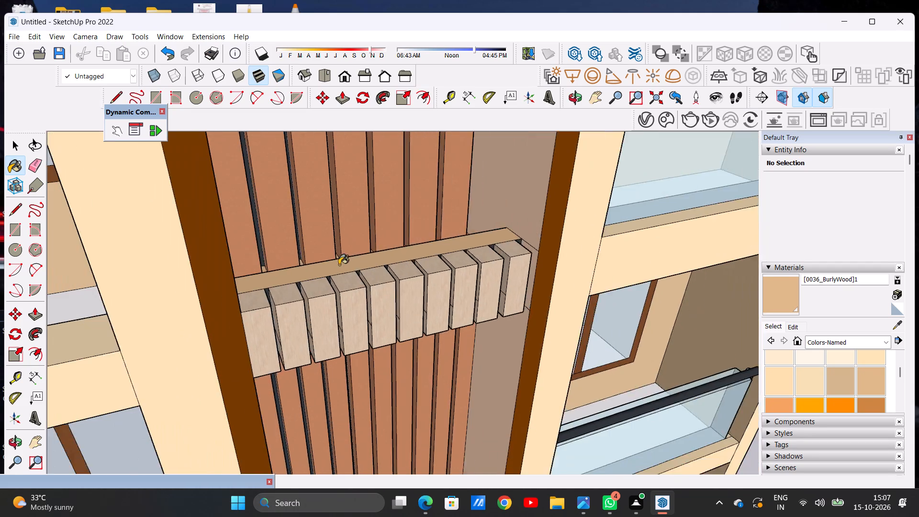
Paint both top faces of the fourth louvre ledge down the tower and the narrow strip between them with 0036_BurlyWood.
{"action": "scroll", "coordinate": [339, 265], "scroll_direction": "down", "scroll_amount": 6}
{"action": "scroll", "coordinate": [308, 259], "scroll_direction": "down", "scroll_amount": 17}
{"action": "scroll", "coordinate": [342, 283], "scroll_direction": "up", "scroll_amount": 9}
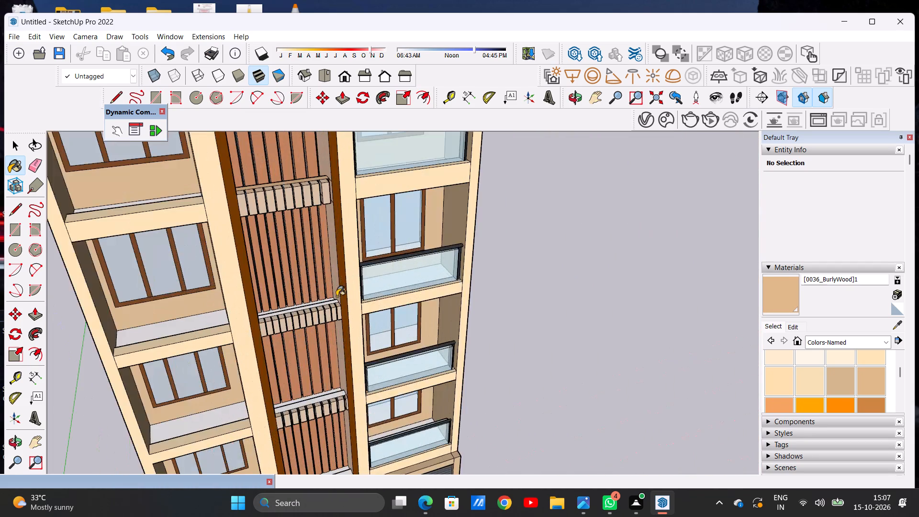
{"action": "middle_click_drag", "start_coordinate": [334, 318], "coordinate": [196, 264]}
{"action": "middle_click_drag", "start_coordinate": [197, 279], "coordinate": [216, 314]}
{"action": "scroll", "coordinate": [316, 159], "scroll_direction": "up", "scroll_amount": 3}
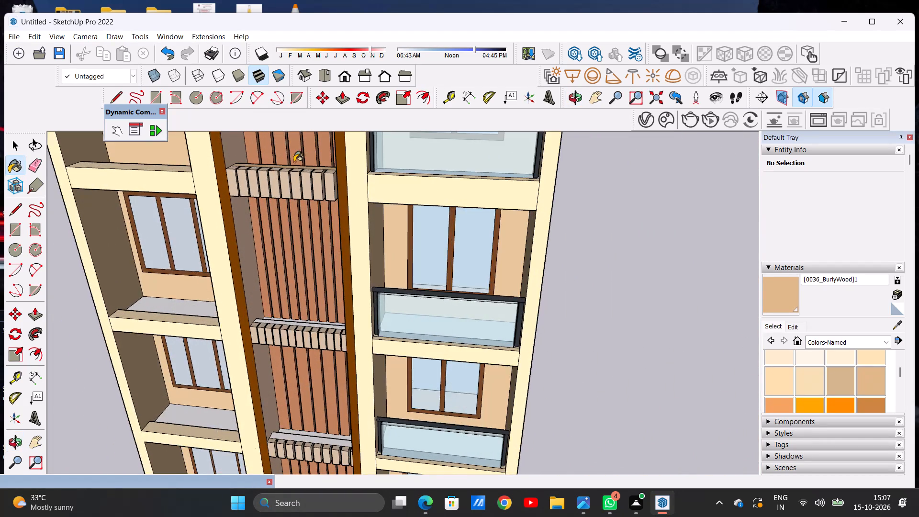
{"action": "middle_click_drag", "start_coordinate": [291, 184], "coordinate": [288, 189]}
{"action": "scroll", "coordinate": [290, 331], "scroll_direction": "up", "scroll_amount": 3}
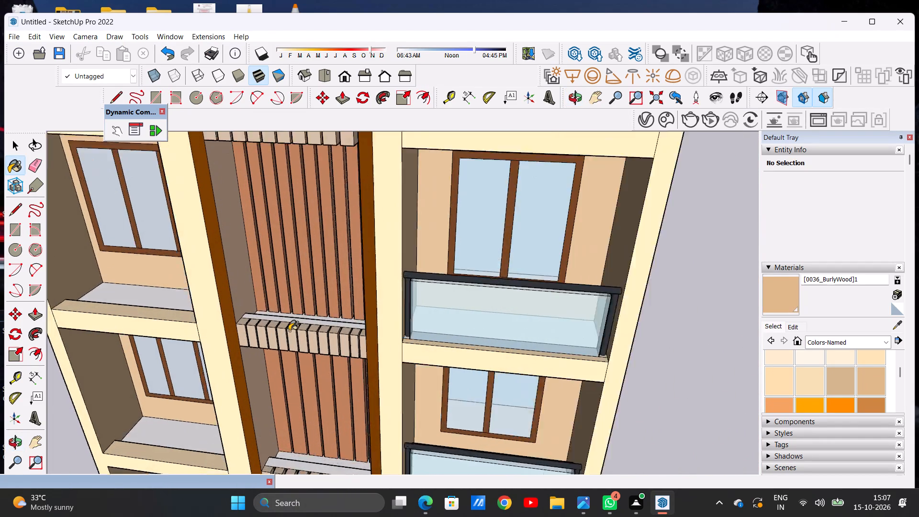
{"action": "scroll", "coordinate": [289, 331], "scroll_direction": "up", "scroll_amount": 11}
{"action": "middle_click_drag", "start_coordinate": [269, 320], "coordinate": [184, 406]}
{"action": "middle_click", "coordinate": [184, 406]}
{"action": "scroll", "coordinate": [368, 308], "scroll_direction": "up", "scroll_amount": 9}
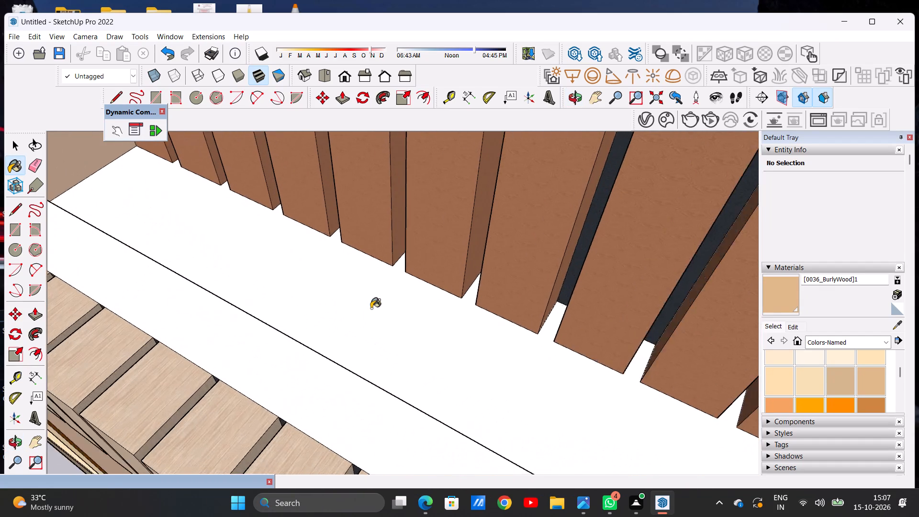
{"action": "scroll", "coordinate": [371, 308], "scroll_direction": "up", "scroll_amount": 4}
{"action": "left_click", "coordinate": [373, 301]}
{"action": "scroll", "coordinate": [444, 274], "scroll_direction": "down", "scroll_amount": 9}
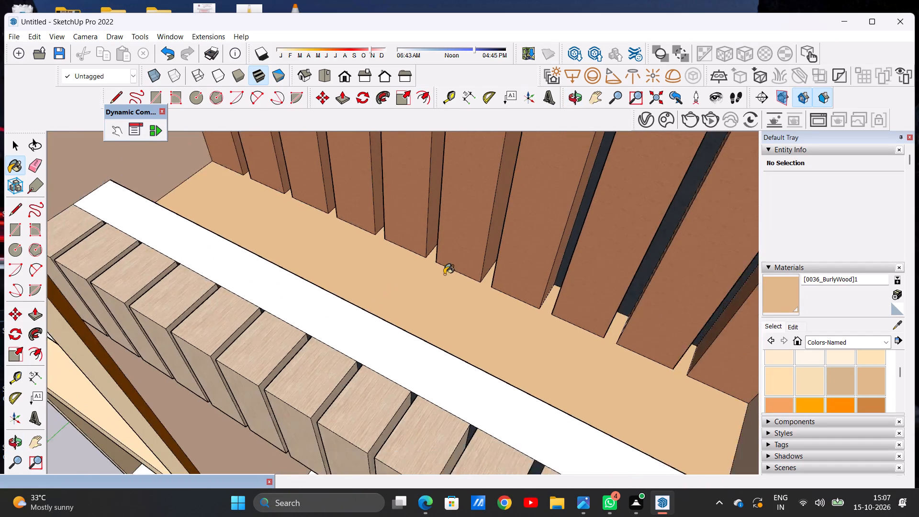
{"action": "scroll", "coordinate": [444, 274], "scroll_direction": "down", "scroll_amount": 4}
{"action": "middle_click_drag", "start_coordinate": [432, 306], "coordinate": [350, 311]}
{"action": "scroll", "coordinate": [362, 263], "scroll_direction": "up", "scroll_amount": 9}
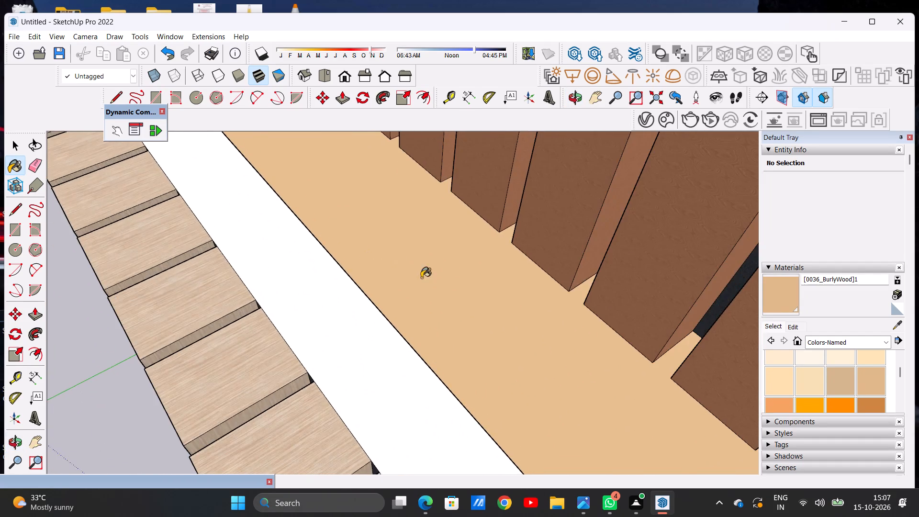
{"action": "middle_click_drag", "start_coordinate": [408, 279], "coordinate": [284, 249]}
{"action": "scroll", "coordinate": [334, 273], "scroll_direction": "up", "scroll_amount": 7}
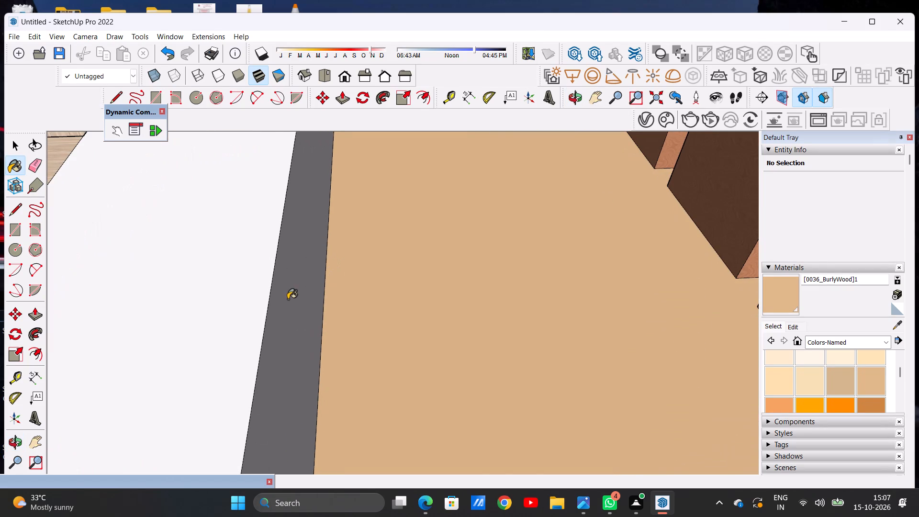
{"action": "left_click", "coordinate": [287, 299]}
{"action": "left_click", "coordinate": [220, 293]}
{"action": "middle_click_drag", "start_coordinate": [151, 305], "coordinate": [210, 303]}
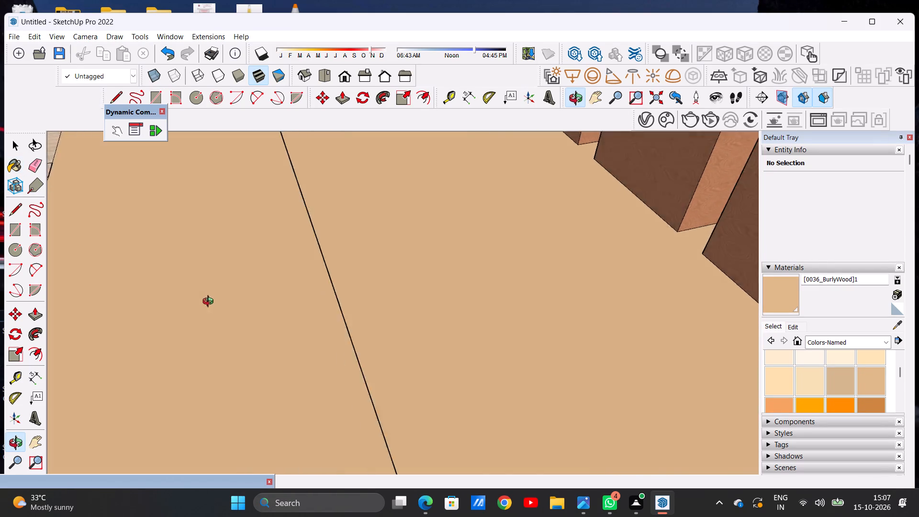
{"action": "middle_click_drag", "start_coordinate": [210, 303], "coordinate": [478, 246]}
{"action": "scroll", "coordinate": [407, 283], "scroll_direction": "down", "scroll_amount": 15}
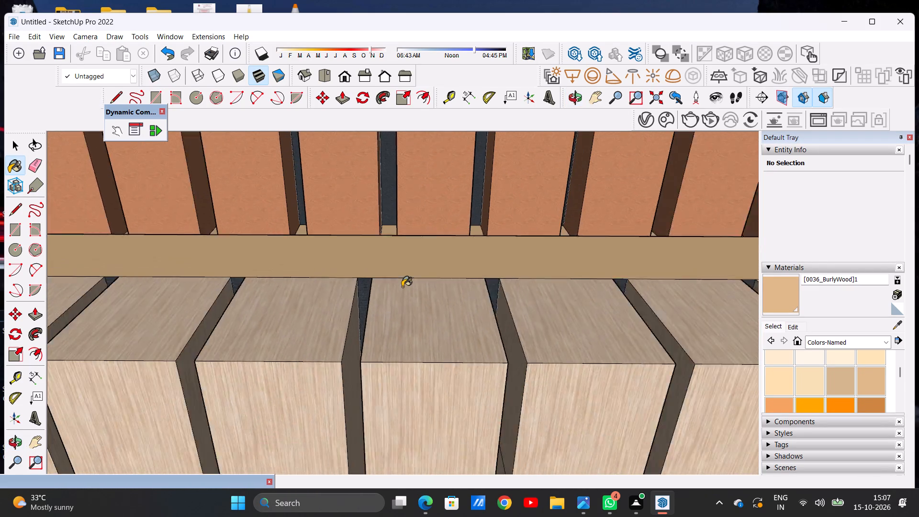
{"action": "scroll", "coordinate": [402, 287], "scroll_direction": "down", "scroll_amount": 2}
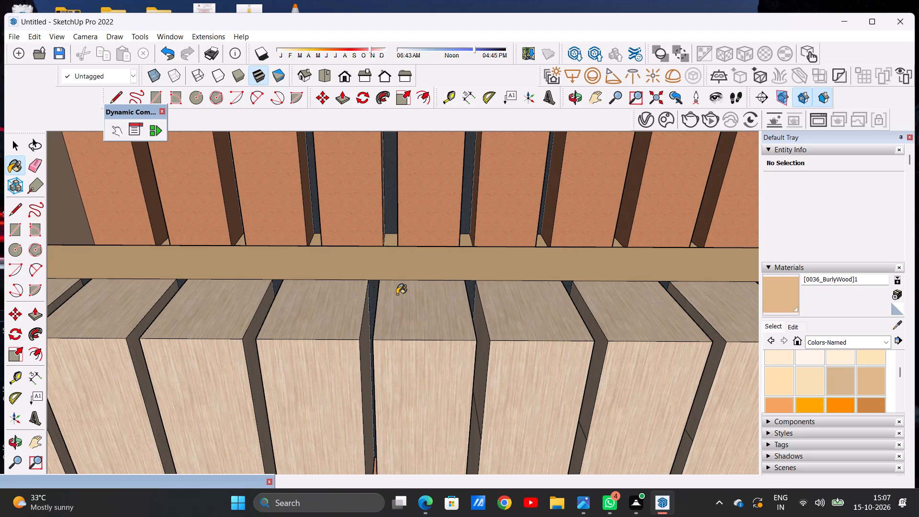
{"action": "scroll", "coordinate": [451, 268], "scroll_direction": "down", "scroll_amount": 4}
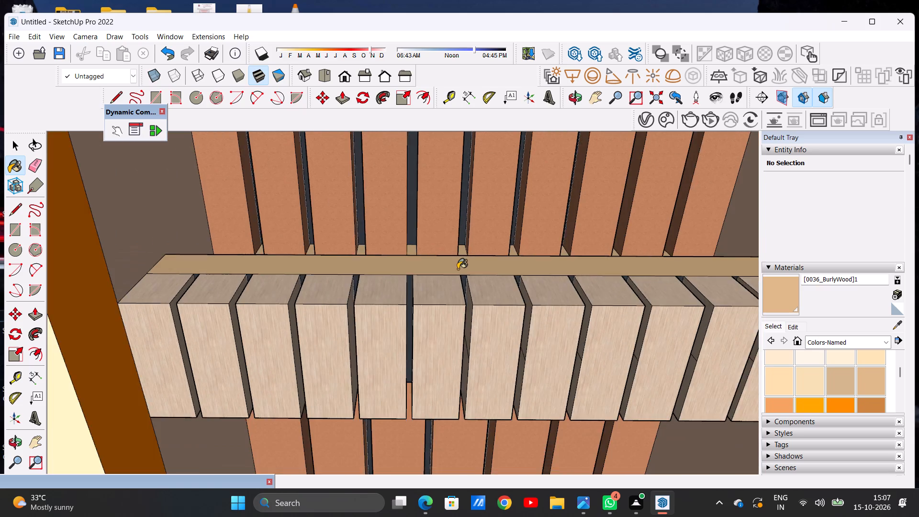
Paint both top faces of the tower's lowest louvre ledge and the narrow strip between them with 0036_BurlyWood.
{"action": "scroll", "coordinate": [458, 269], "scroll_direction": "down", "scroll_amount": 20}
{"action": "scroll", "coordinate": [458, 269], "scroll_direction": "down", "scroll_amount": 9}
{"action": "scroll", "coordinate": [478, 308], "scroll_direction": "up", "scroll_amount": 6}
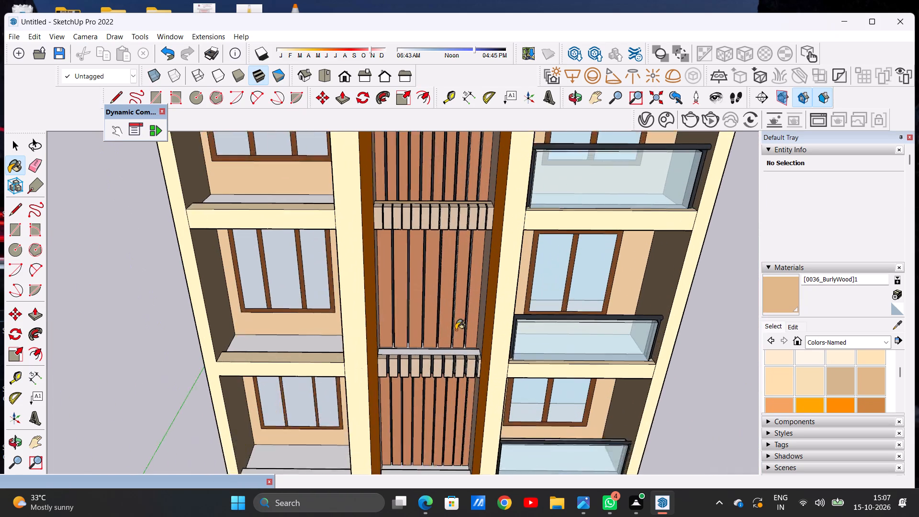
{"action": "scroll", "coordinate": [456, 330], "scroll_direction": "up", "scroll_amount": 2}
{"action": "middle_click_drag", "start_coordinate": [448, 373], "coordinate": [351, 382]}
{"action": "scroll", "coordinate": [402, 369], "scroll_direction": "up", "scroll_amount": 8}
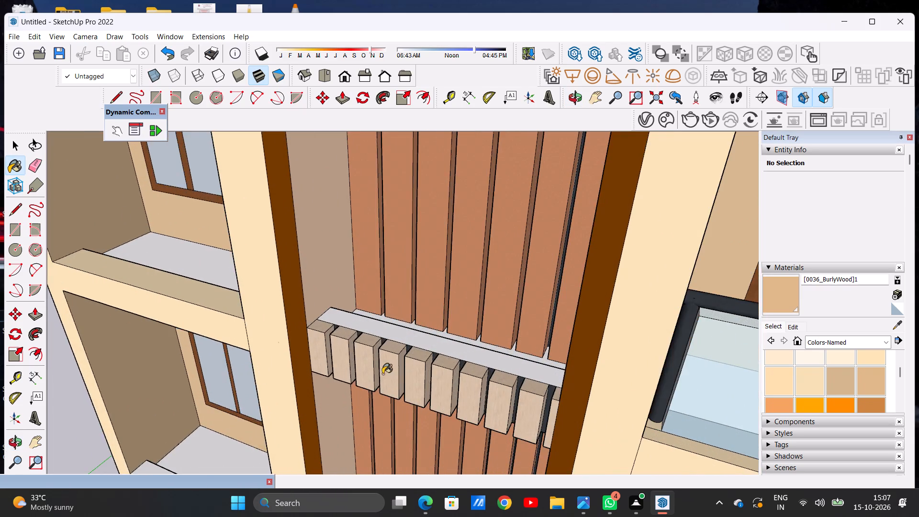
{"action": "scroll", "coordinate": [416, 348], "scroll_direction": "up", "scroll_amount": 15}
{"action": "left_click", "coordinate": [440, 340]}
{"action": "scroll", "coordinate": [452, 309], "scroll_direction": "down", "scroll_amount": 5}
{"action": "middle_click_drag", "start_coordinate": [462, 310], "coordinate": [423, 341]}
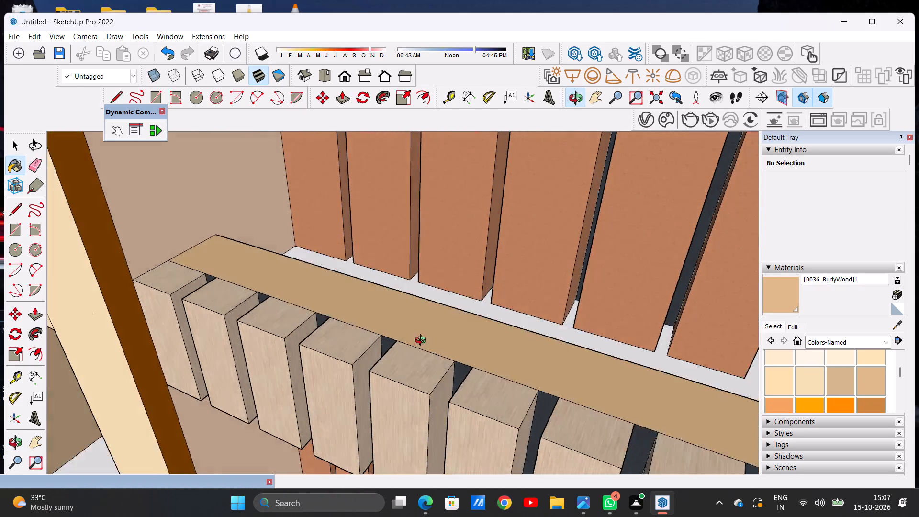
{"action": "middle_click_drag", "start_coordinate": [423, 341], "coordinate": [314, 342]}
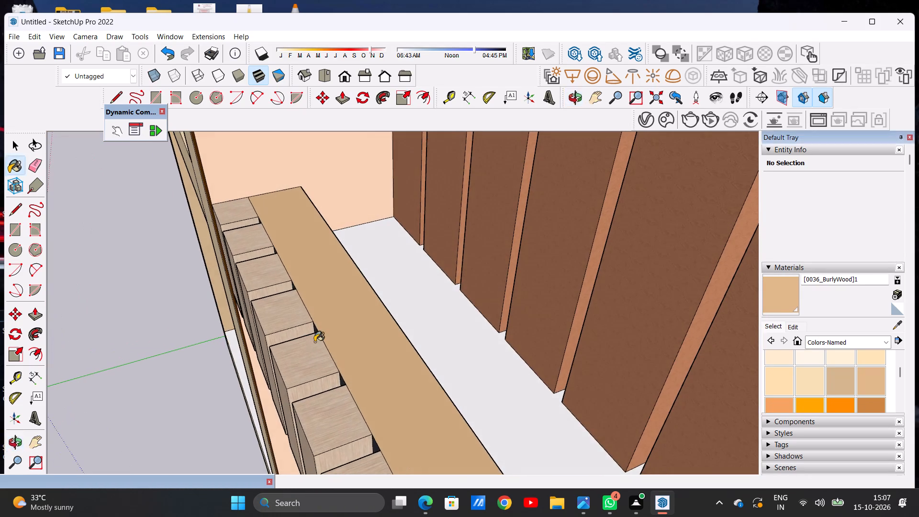
{"action": "scroll", "coordinate": [405, 329], "scroll_direction": "up", "scroll_amount": 5}
{"action": "middle_click_drag", "start_coordinate": [445, 332], "coordinate": [360, 285]}
{"action": "left_click", "coordinate": [275, 318]}
{"action": "left_click", "coordinate": [382, 316]}
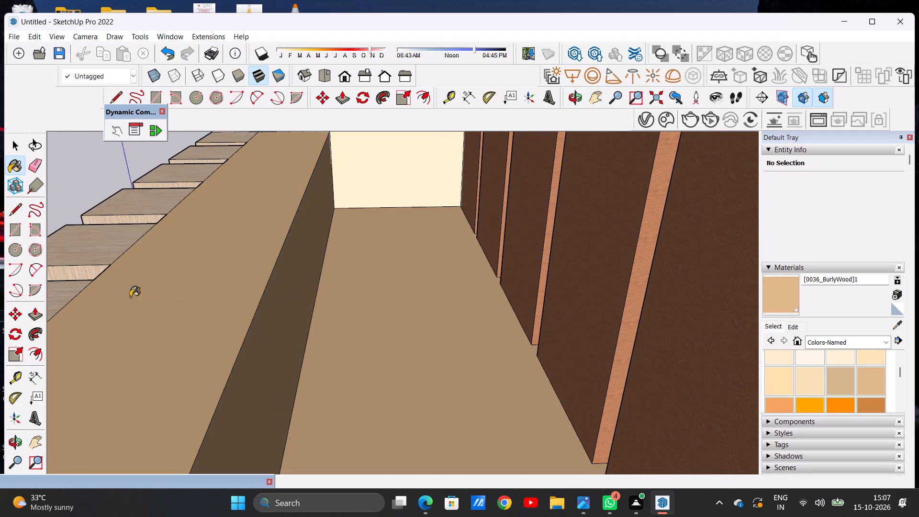
{"action": "middle_click_drag", "start_coordinate": [117, 301], "coordinate": [411, 263]}
Paint both top faces of the louvre recess's bottom sill above the entrance with 0036_BurlyWood, and try to paint the strip between them.
{"action": "scroll", "coordinate": [408, 324], "scroll_direction": "down", "scroll_amount": 20}
{"action": "scroll", "coordinate": [408, 324], "scroll_direction": "down", "scroll_amount": 10}
{"action": "scroll", "coordinate": [453, 256], "scroll_direction": "down", "scroll_amount": 7}
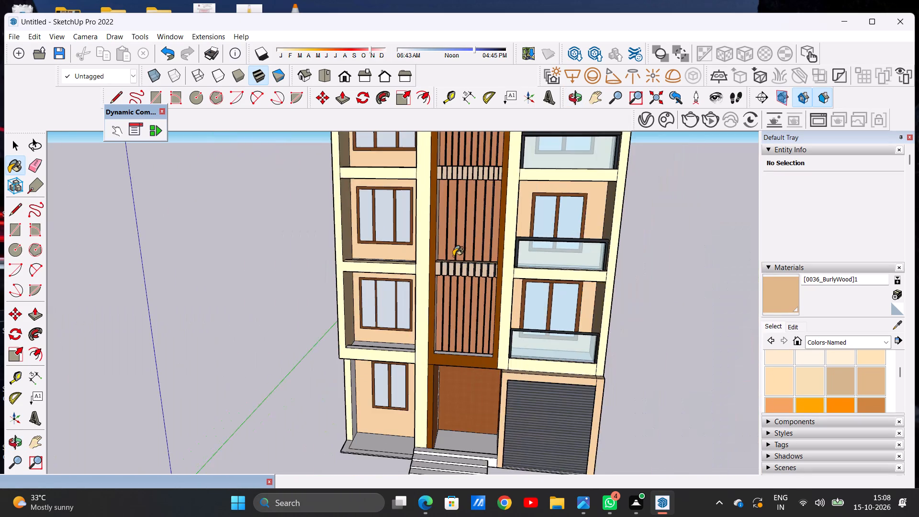
{"action": "scroll", "coordinate": [453, 256], "scroll_direction": "down", "scroll_amount": 1}
{"action": "scroll", "coordinate": [468, 351], "scroll_direction": "up", "scroll_amount": 17}
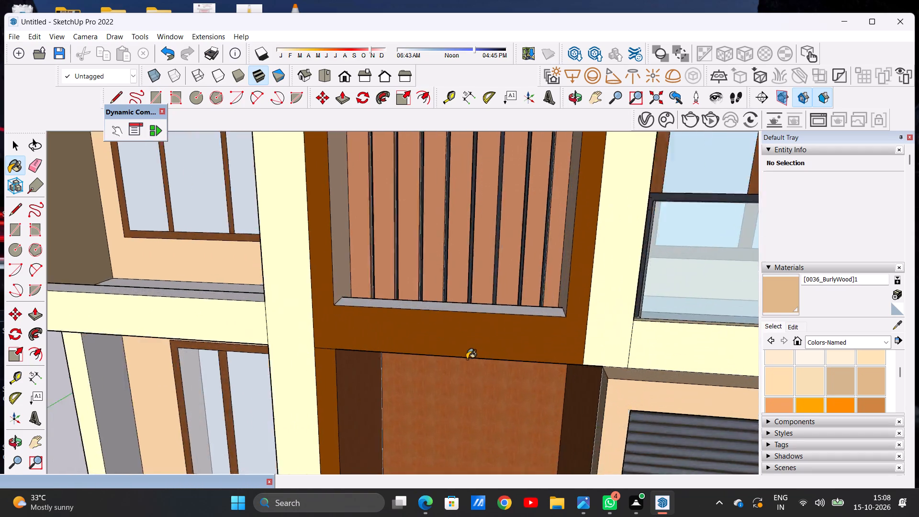
{"action": "scroll", "coordinate": [467, 359], "scroll_direction": "up", "scroll_amount": 4}
{"action": "scroll", "coordinate": [468, 280], "scroll_direction": "up", "scroll_amount": 1}
{"action": "middle_click_drag", "start_coordinate": [468, 280], "coordinate": [417, 425]}
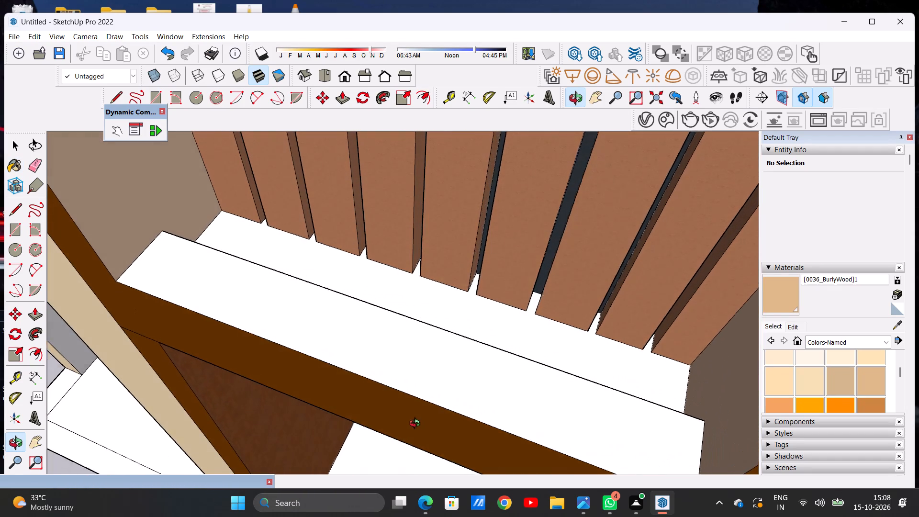
{"action": "middle_click_drag", "start_coordinate": [417, 425], "coordinate": [409, 424]}
{"action": "left_click", "coordinate": [427, 378]}
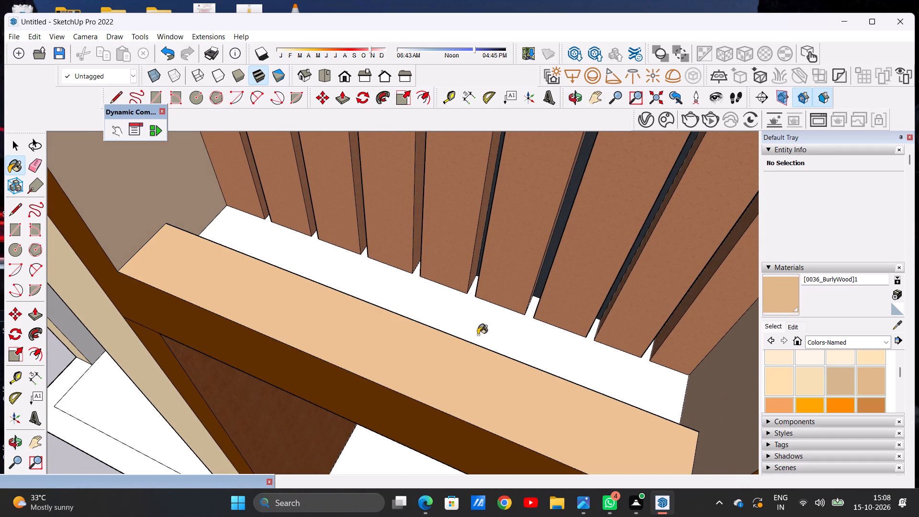
{"action": "middle_click_drag", "start_coordinate": [527, 319], "coordinate": [415, 322]}
{"action": "scroll", "coordinate": [394, 311], "scroll_direction": "up", "scroll_amount": 1}
{"action": "scroll", "coordinate": [394, 311], "scroll_direction": "down", "scroll_amount": 1}
{"action": "scroll", "coordinate": [394, 311], "scroll_direction": "up", "scroll_amount": 5}
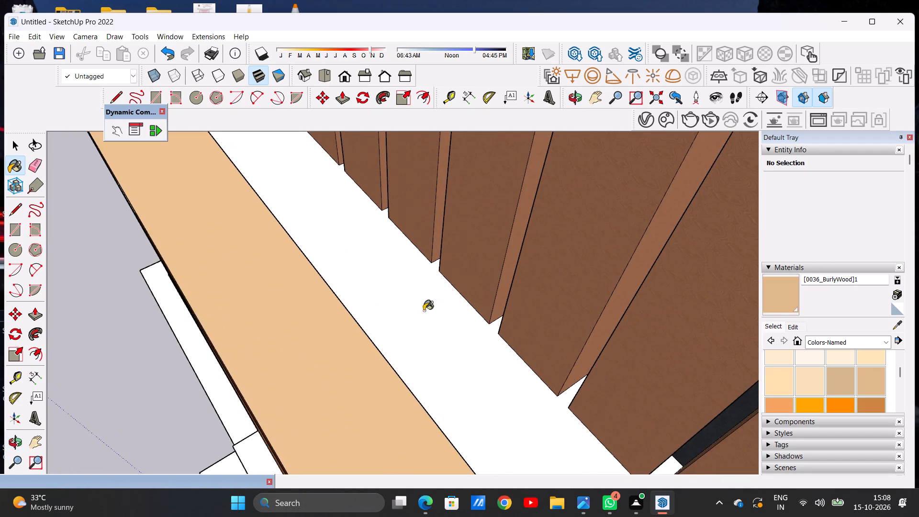
{"action": "scroll", "coordinate": [429, 311], "scroll_direction": "up", "scroll_amount": 1}
{"action": "middle_click_drag", "start_coordinate": [429, 311], "coordinate": [302, 265]}
{"action": "left_click", "coordinate": [275, 291]}
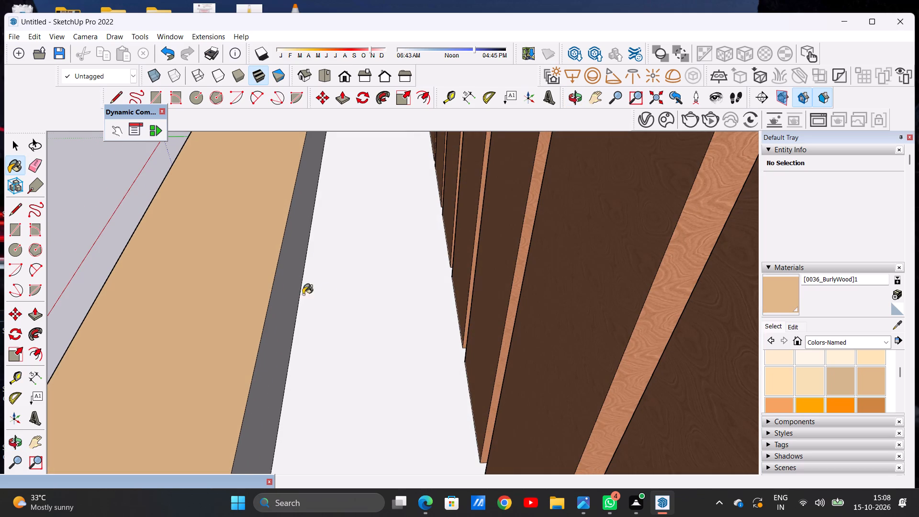
{"action": "left_click", "coordinate": [329, 296]}
{"action": "middle_click_drag", "start_coordinate": [213, 299], "coordinate": [563, 256]}
Examine the tower ledges and the full front facade for remaining unpainted faces.
{"action": "scroll", "coordinate": [499, 371], "scroll_direction": "down", "scroll_amount": 9}
{"action": "scroll", "coordinate": [520, 348], "scroll_direction": "down", "scroll_amount": 20}
{"action": "scroll", "coordinate": [520, 348], "scroll_direction": "down", "scroll_amount": 6}
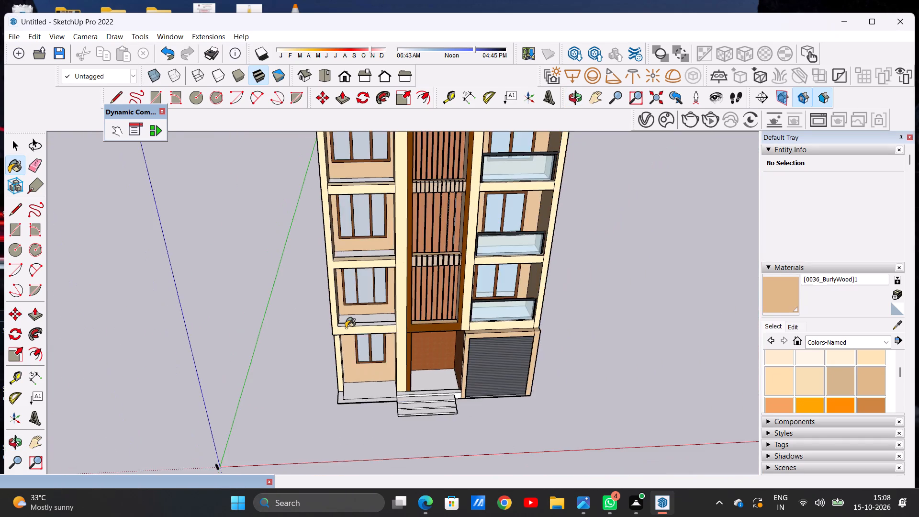
{"action": "scroll", "coordinate": [346, 328], "scroll_direction": "down", "scroll_amount": 16}
{"action": "scroll", "coordinate": [436, 243], "scroll_direction": "up", "scroll_amount": 15}
{"action": "middle_click_drag", "start_coordinate": [466, 326], "coordinate": [345, 247]}
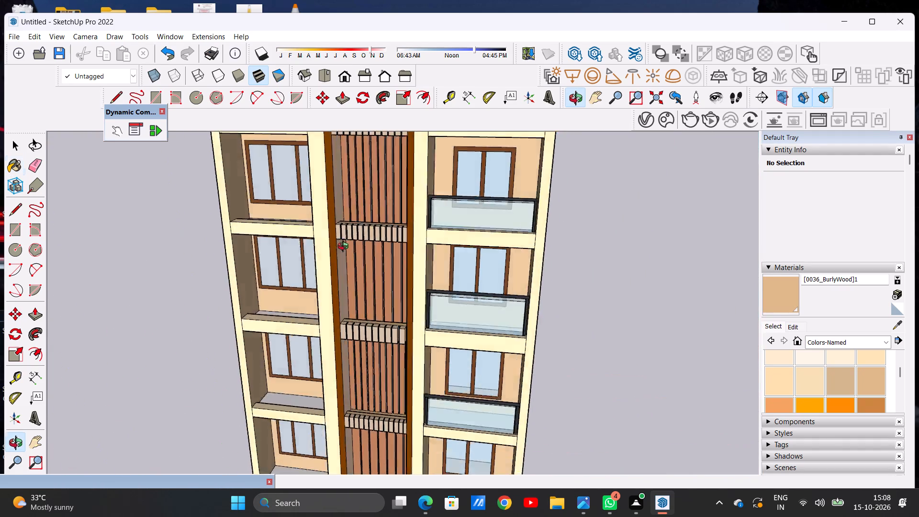
{"action": "middle_click_drag", "start_coordinate": [345, 247], "coordinate": [235, 169]}
{"action": "middle_click_drag", "start_coordinate": [397, 237], "coordinate": [566, 267]}
{"action": "scroll", "coordinate": [381, 303], "scroll_direction": "up", "scroll_amount": 1}
{"action": "scroll", "coordinate": [404, 330], "scroll_direction": "down", "scroll_amount": 6}
{"action": "scroll", "coordinate": [471, 393], "scroll_direction": "down", "scroll_amount": 13}
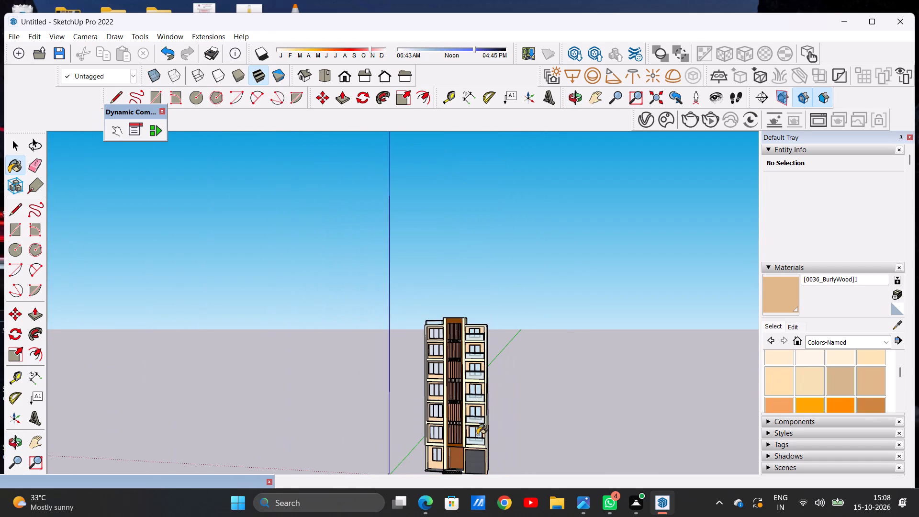
{"action": "scroll", "coordinate": [445, 474], "scroll_direction": "down", "scroll_amount": 1}
Paint the side walls and ceiling of the ground-floor window recess with 0035_Tan.
{"action": "scroll", "coordinate": [433, 483], "scroll_direction": "up", "scroll_amount": 16}
{"action": "scroll", "coordinate": [437, 459], "scroll_direction": "up", "scroll_amount": 7}
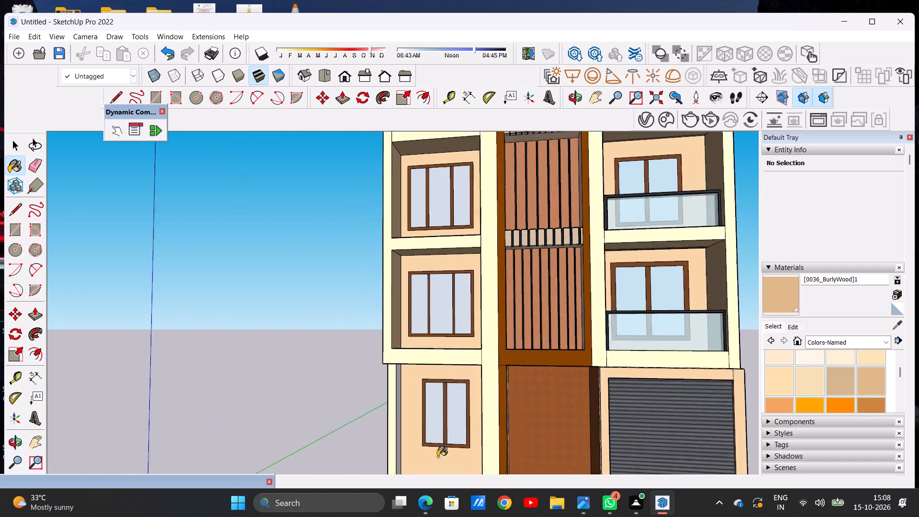
{"action": "scroll", "coordinate": [437, 457], "scroll_direction": "up", "scroll_amount": 2}
{"action": "middle_click_drag", "start_coordinate": [412, 386], "coordinate": [336, 403]}
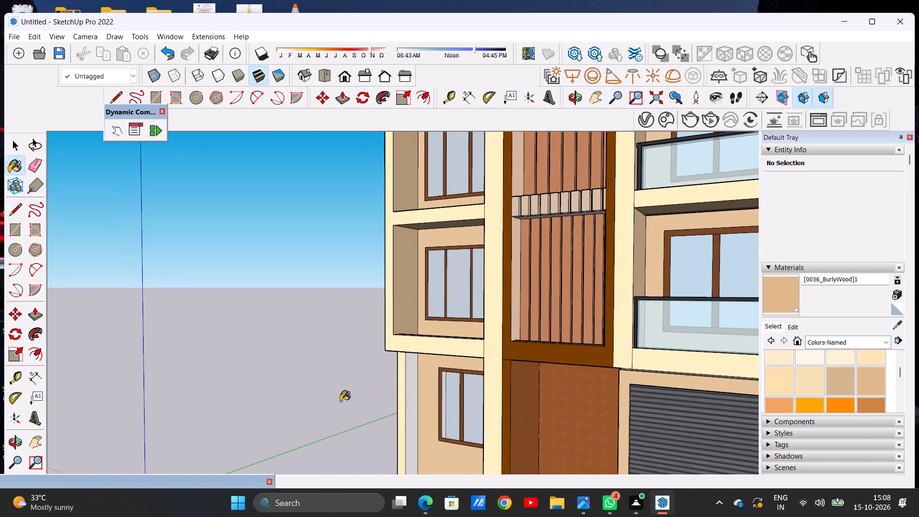
{"action": "left_click", "coordinate": [841, 382]}
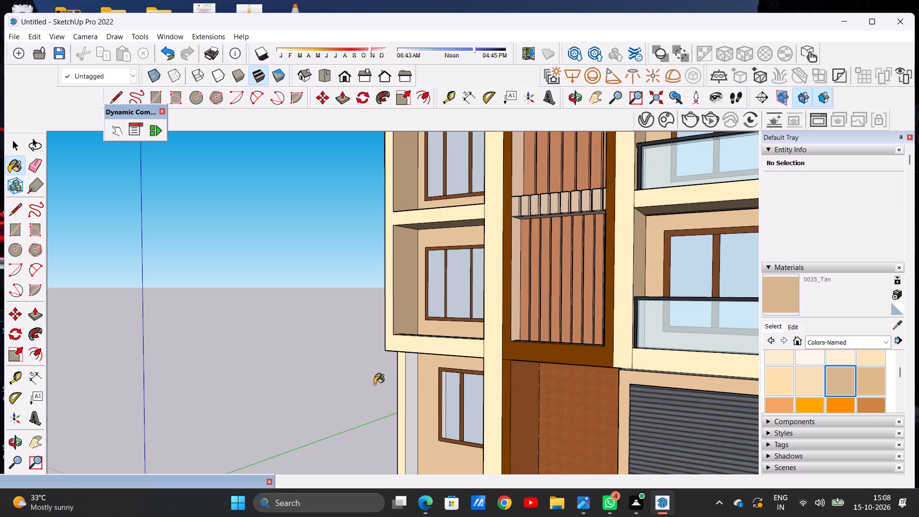
{"action": "scroll", "coordinate": [396, 380], "scroll_direction": "up", "scroll_amount": 13}
{"action": "left_click", "coordinate": [422, 331]}
{"action": "scroll", "coordinate": [406, 362], "scroll_direction": "down", "scroll_amount": 3}
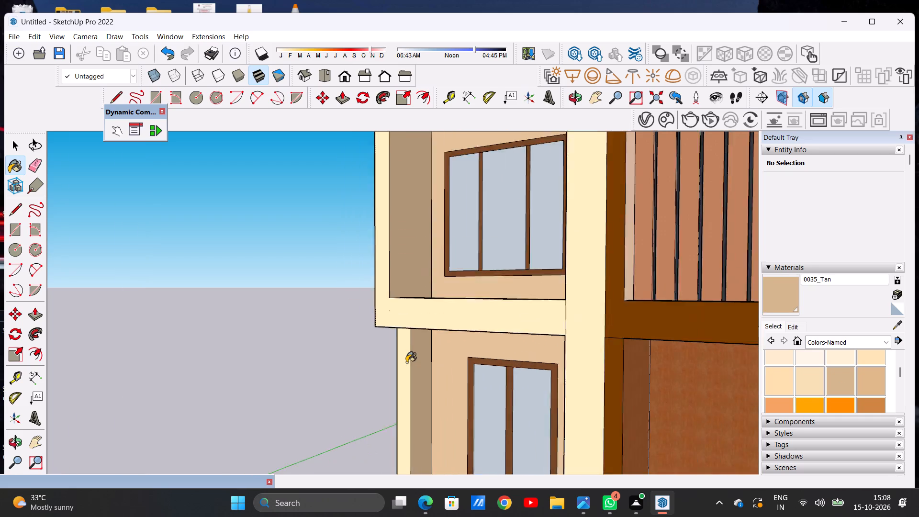
{"action": "scroll", "coordinate": [406, 362], "scroll_direction": "down", "scroll_amount": 9}
{"action": "middle_click_drag", "start_coordinate": [466, 396], "coordinate": [694, 396]}
{"action": "scroll", "coordinate": [373, 362], "scroll_direction": "up", "scroll_amount": 2}
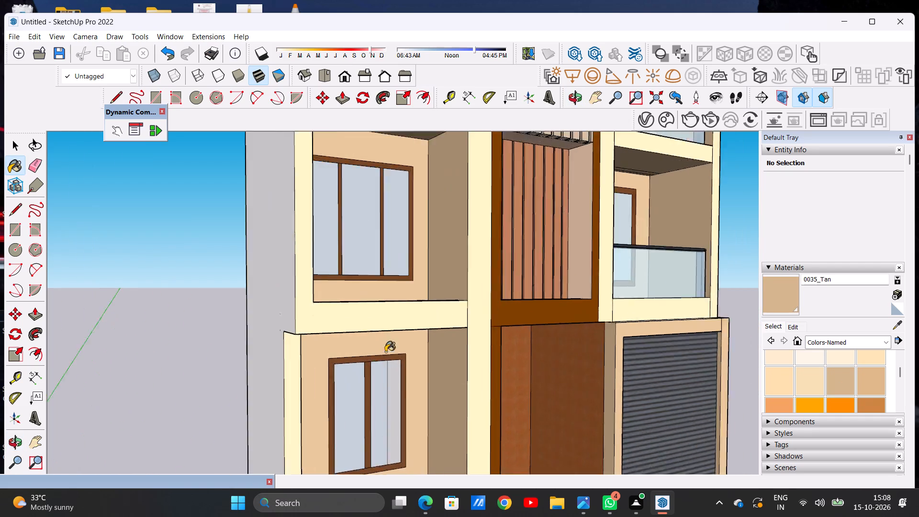
{"action": "scroll", "coordinate": [385, 352], "scroll_direction": "up", "scroll_amount": 4}
{"action": "middle_click_drag", "start_coordinate": [443, 348], "coordinate": [400, 248]}
{"action": "scroll", "coordinate": [404, 248], "scroll_direction": "up", "scroll_amount": 6}
{"action": "left_click", "coordinate": [405, 251]}
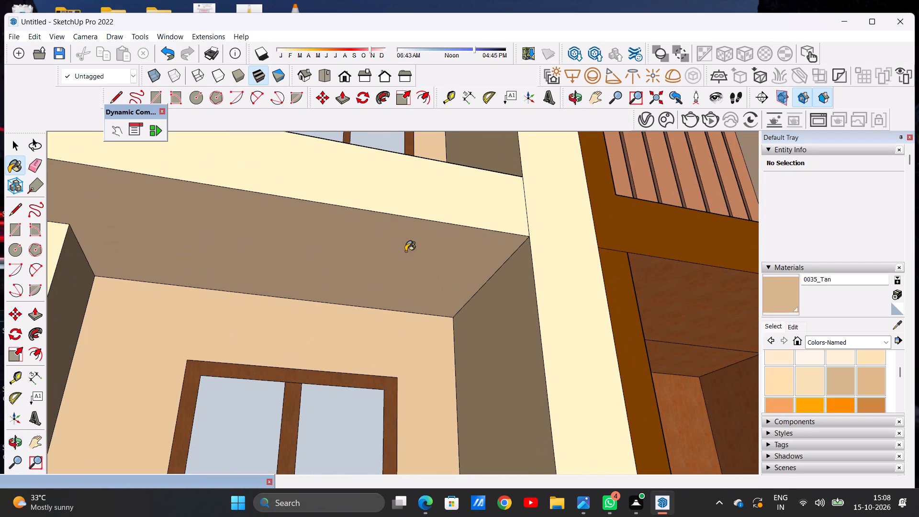
{"action": "left_click", "coordinate": [540, 379]}
Examine the building's lower front, side wall and entrance steps for remaining unpainted faces.
{"action": "scroll", "coordinate": [509, 341], "scroll_direction": "down", "scroll_amount": 20}
{"action": "scroll", "coordinate": [509, 341], "scroll_direction": "down", "scroll_amount": 4}
{"action": "middle_click_drag", "start_coordinate": [477, 314], "coordinate": [410, 360]}
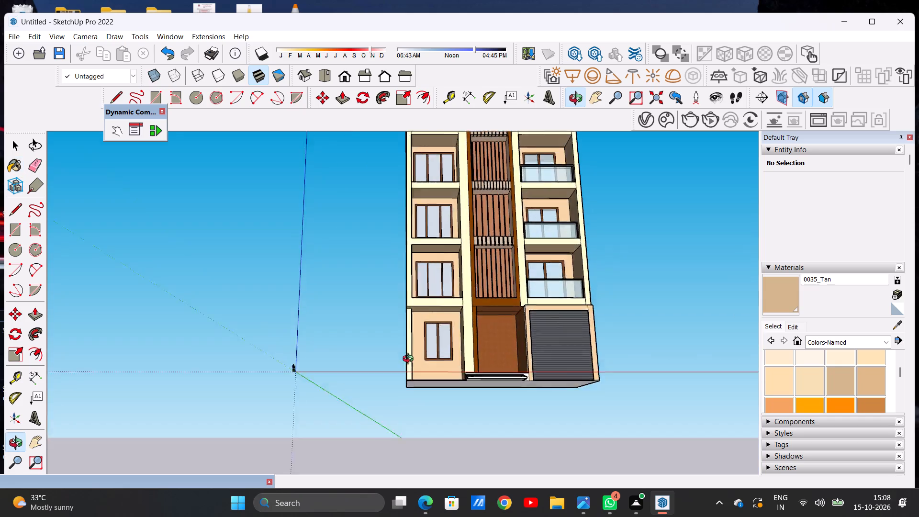
{"action": "middle_click_drag", "start_coordinate": [410, 360], "coordinate": [291, 448]}
{"action": "scroll", "coordinate": [413, 386], "scroll_direction": "up", "scroll_amount": 5}
{"action": "middle_click_drag", "start_coordinate": [460, 392], "coordinate": [293, 373]}
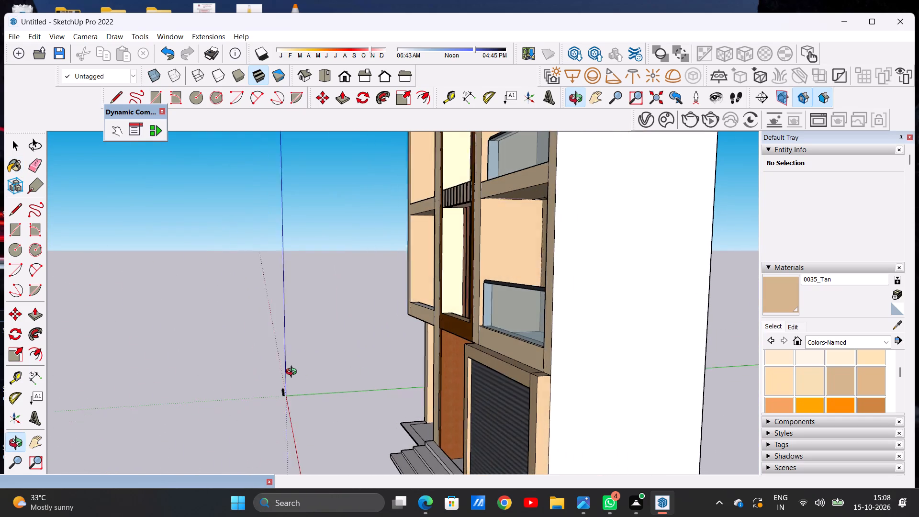
{"action": "middle_click_drag", "start_coordinate": [293, 373], "coordinate": [644, 375]}
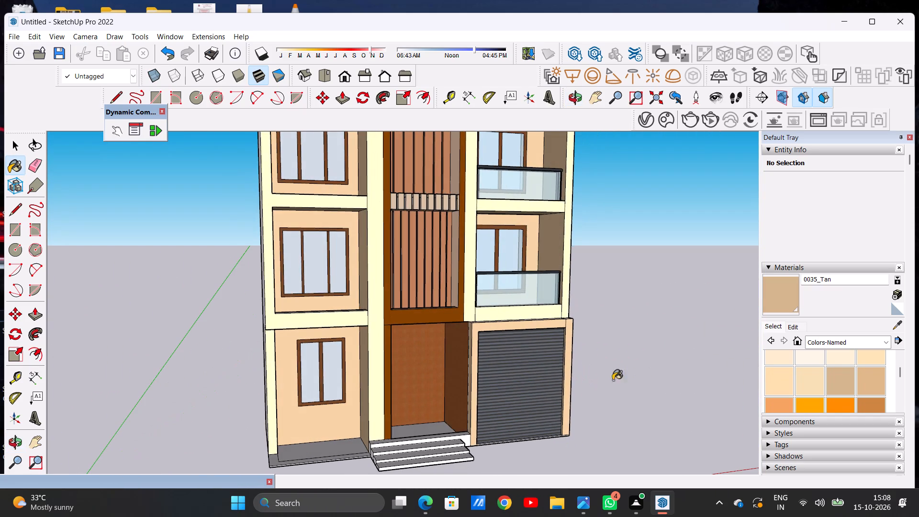
{"action": "middle_click_drag", "start_coordinate": [461, 394], "coordinate": [343, 416]}
{"action": "scroll", "coordinate": [437, 437], "scroll_direction": "up", "scroll_amount": 15}
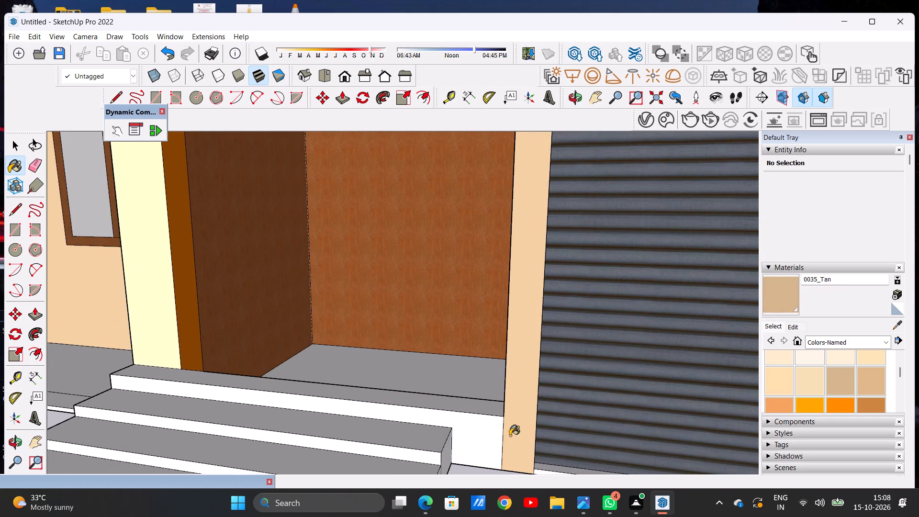
Paint the front and top faces of the entrance threshold and the adjoining face at the entrance floor edge with 0035_Tan.
{"action": "left_click", "coordinate": [490, 440]}
{"action": "scroll", "coordinate": [481, 418], "scroll_direction": "up", "scroll_amount": 8}
{"action": "left_click", "coordinate": [483, 407]}
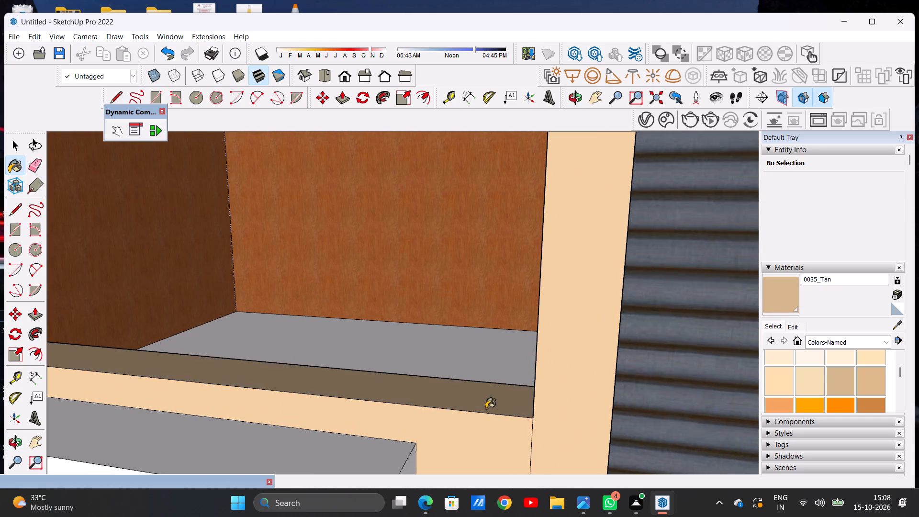
{"action": "scroll", "coordinate": [487, 410], "scroll_direction": "down", "scroll_amount": 16}
{"action": "scroll", "coordinate": [390, 371], "scroll_direction": "up", "scroll_amount": 8}
{"action": "scroll", "coordinate": [422, 378], "scroll_direction": "down", "scroll_amount": 8}
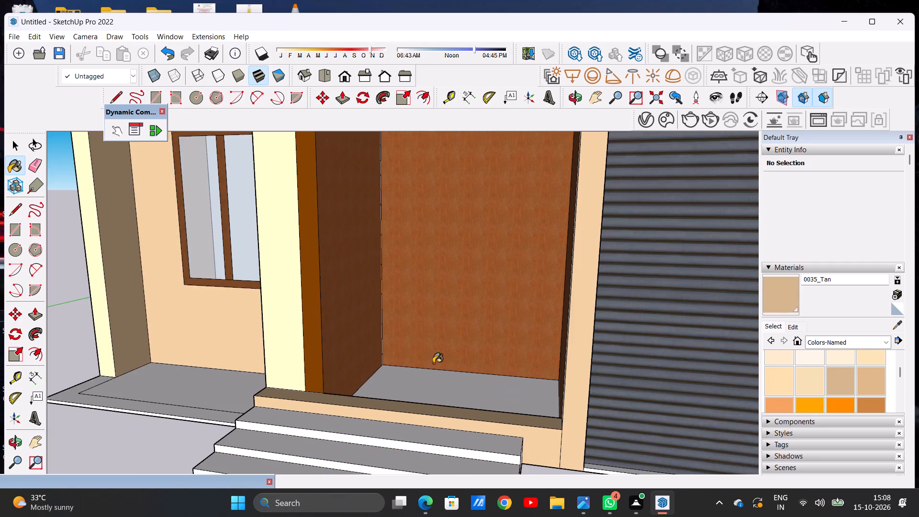
{"action": "middle_click_drag", "start_coordinate": [441, 378], "coordinate": [387, 414]}
{"action": "scroll", "coordinate": [395, 403], "scroll_direction": "up", "scroll_amount": 8}
{"action": "middle_click_drag", "start_coordinate": [457, 386], "coordinate": [413, 395]}
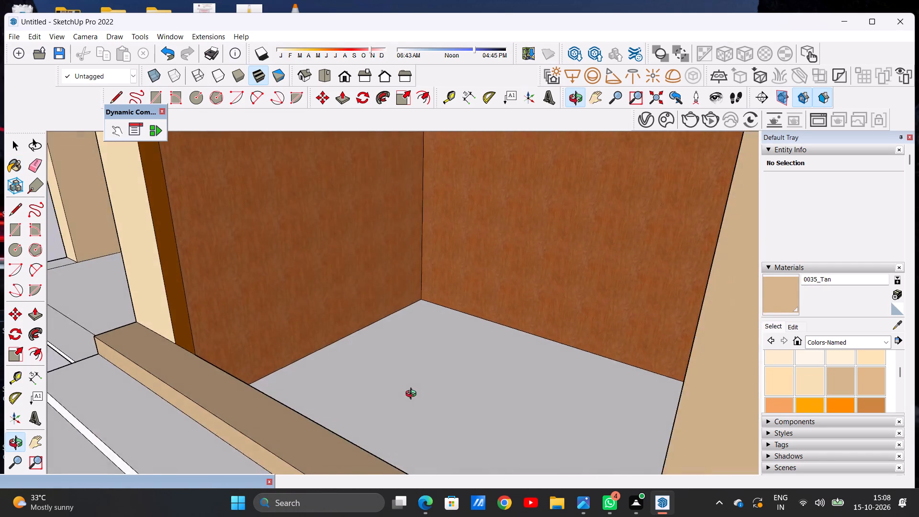
{"action": "middle_click_drag", "start_coordinate": [413, 395], "coordinate": [395, 395]}
{"action": "scroll", "coordinate": [340, 396], "scroll_direction": "up", "scroll_amount": 6}
{"action": "middle_click_drag", "start_coordinate": [353, 380], "coordinate": [279, 375]}
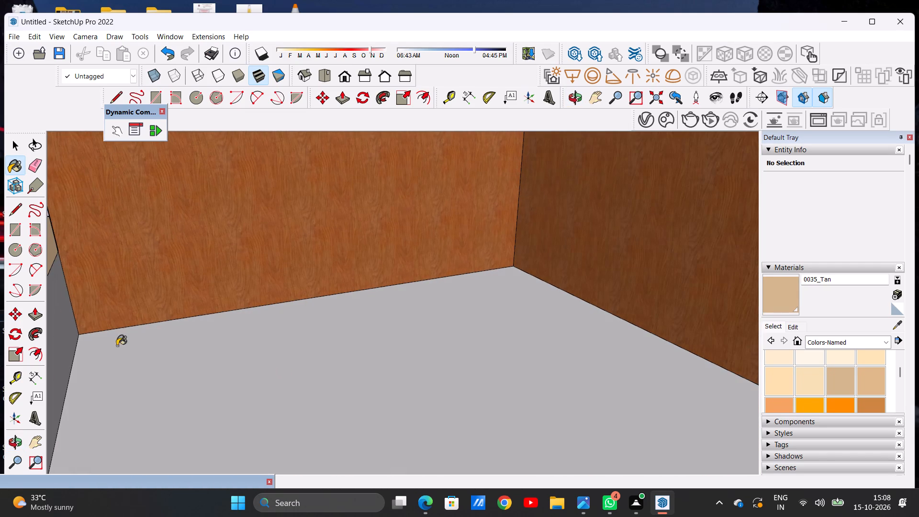
{"action": "left_click", "coordinate": [56, 330]}
{"action": "middle_click_drag", "start_coordinate": [109, 349], "coordinate": [171, 349]}
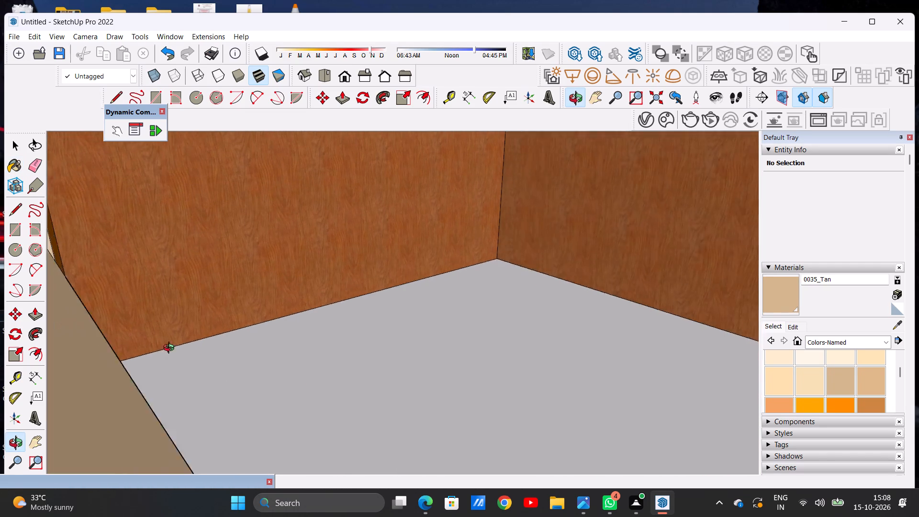
{"action": "middle_click_drag", "start_coordinate": [171, 349], "coordinate": [358, 324]}
Examine the full front facade and its balconies for remaining unpainted faces.
{"action": "scroll", "coordinate": [340, 374], "scroll_direction": "down", "scroll_amount": 2}
{"action": "scroll", "coordinate": [340, 374], "scroll_direction": "up", "scroll_amount": 1}
{"action": "scroll", "coordinate": [340, 374], "scroll_direction": "down", "scroll_amount": 20}
{"action": "scroll", "coordinate": [340, 374], "scroll_direction": "down", "scroll_amount": 5}
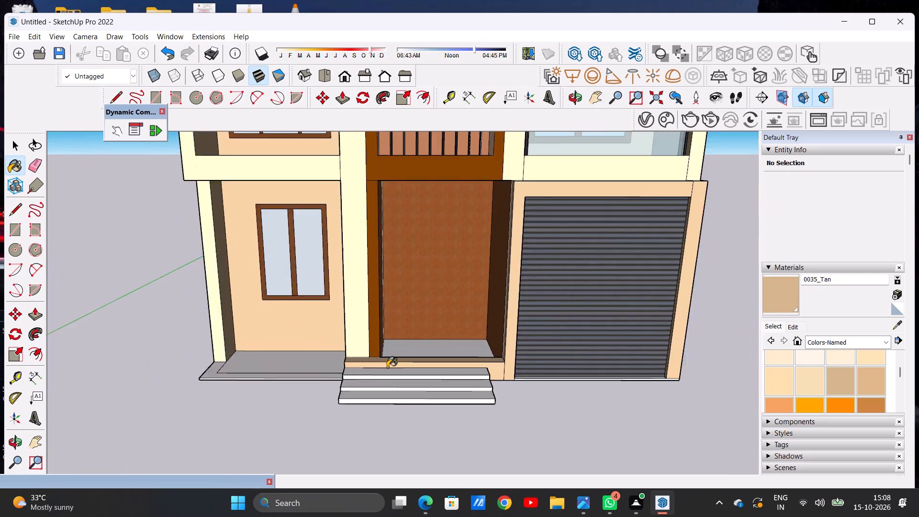
{"action": "scroll", "coordinate": [387, 367], "scroll_direction": "down", "scroll_amount": 12}
{"action": "scroll", "coordinate": [397, 368], "scroll_direction": "down", "scroll_amount": 10}
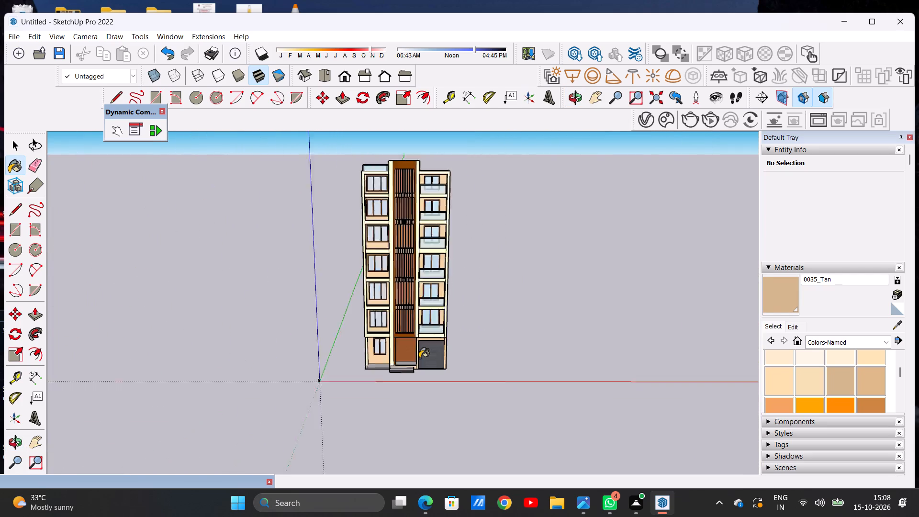
{"action": "scroll", "coordinate": [419, 358], "scroll_direction": "down", "scroll_amount": 2}
{"action": "scroll", "coordinate": [414, 235], "scroll_direction": "up", "scroll_amount": 9}
{"action": "key", "text": "space"}
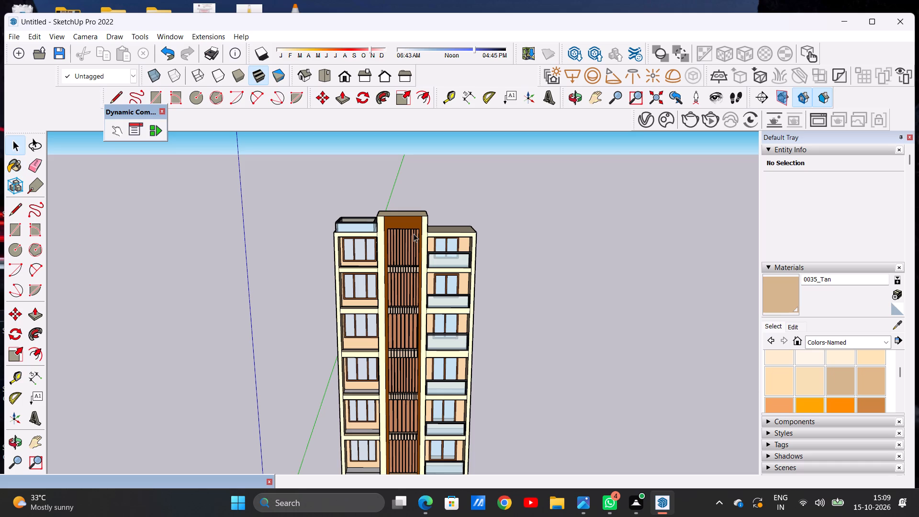
{"action": "scroll", "coordinate": [453, 313], "scroll_direction": "down", "scroll_amount": 5}
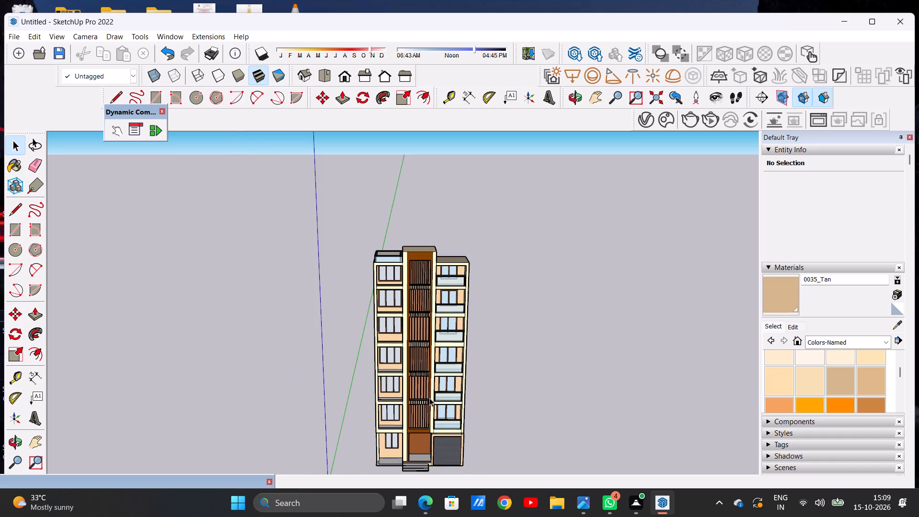
{"action": "scroll", "coordinate": [419, 455], "scroll_direction": "up", "scroll_amount": 9}
{"action": "middle_click_drag", "start_coordinate": [462, 422], "coordinate": [381, 478]}
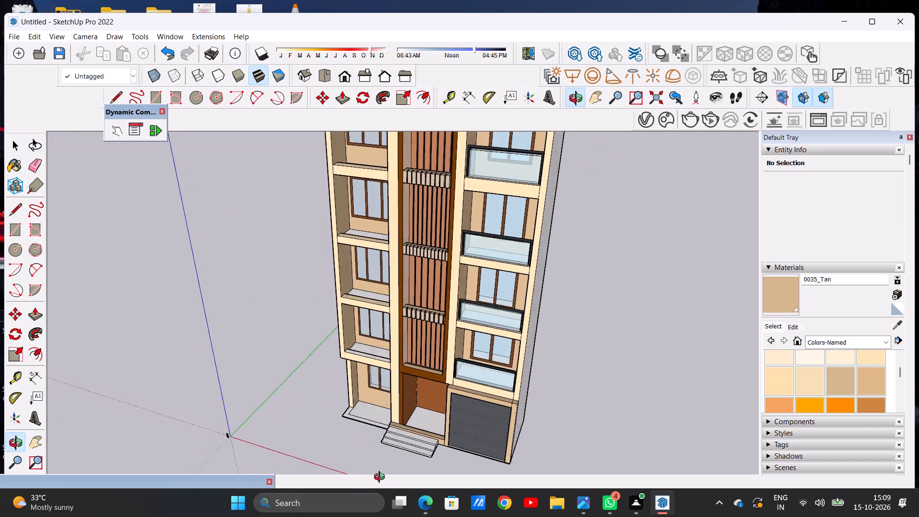
{"action": "middle_click_drag", "start_coordinate": [381, 478], "coordinate": [404, 482]}
{"action": "scroll", "coordinate": [477, 427], "scroll_direction": "down", "scroll_amount": 3}
{"action": "scroll", "coordinate": [503, 180], "scroll_direction": "up", "scroll_amount": 2}
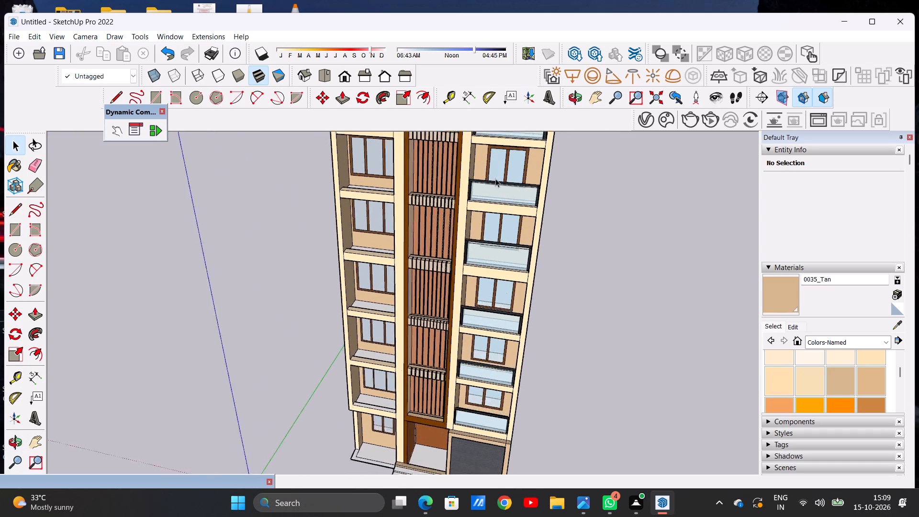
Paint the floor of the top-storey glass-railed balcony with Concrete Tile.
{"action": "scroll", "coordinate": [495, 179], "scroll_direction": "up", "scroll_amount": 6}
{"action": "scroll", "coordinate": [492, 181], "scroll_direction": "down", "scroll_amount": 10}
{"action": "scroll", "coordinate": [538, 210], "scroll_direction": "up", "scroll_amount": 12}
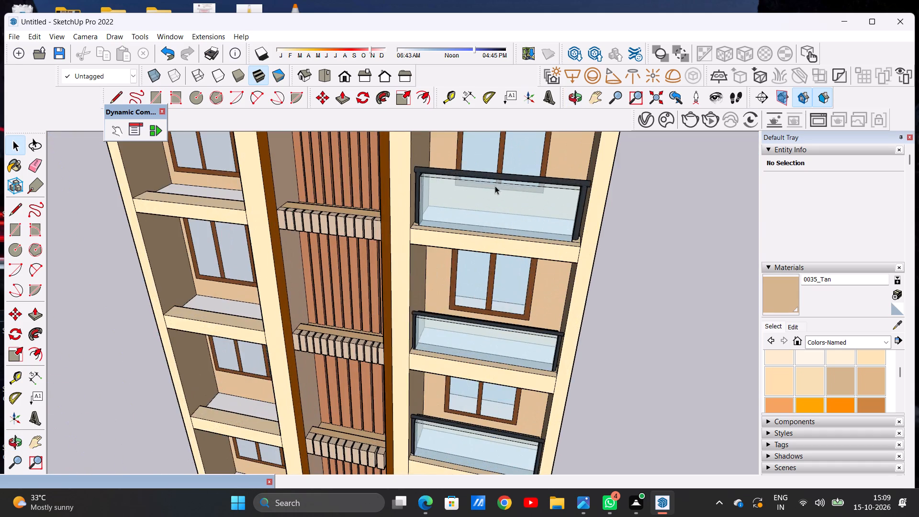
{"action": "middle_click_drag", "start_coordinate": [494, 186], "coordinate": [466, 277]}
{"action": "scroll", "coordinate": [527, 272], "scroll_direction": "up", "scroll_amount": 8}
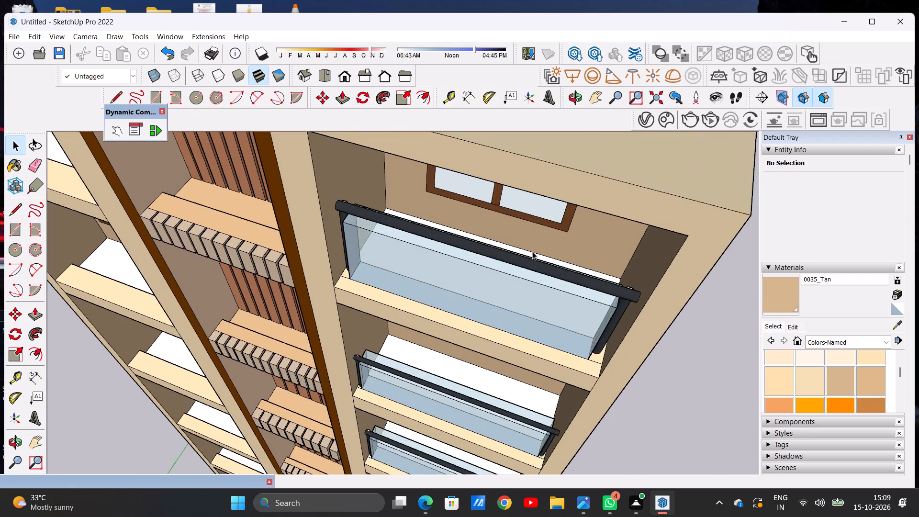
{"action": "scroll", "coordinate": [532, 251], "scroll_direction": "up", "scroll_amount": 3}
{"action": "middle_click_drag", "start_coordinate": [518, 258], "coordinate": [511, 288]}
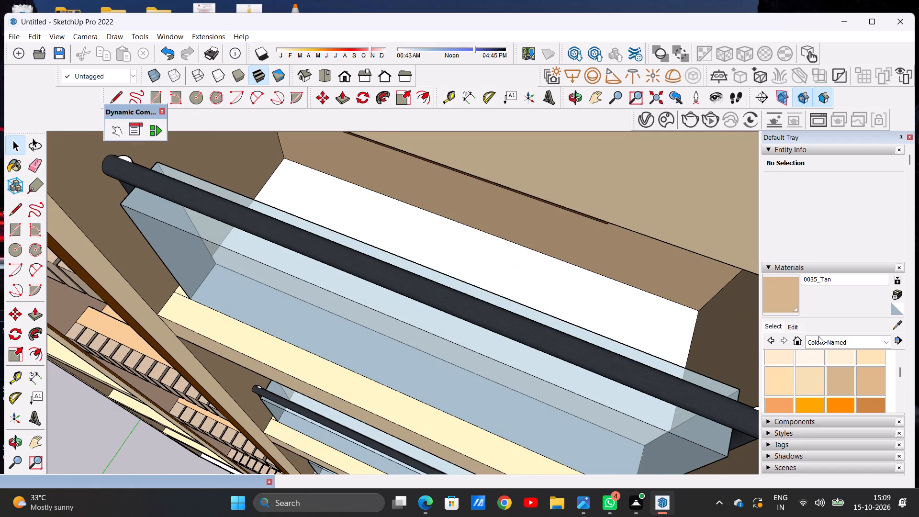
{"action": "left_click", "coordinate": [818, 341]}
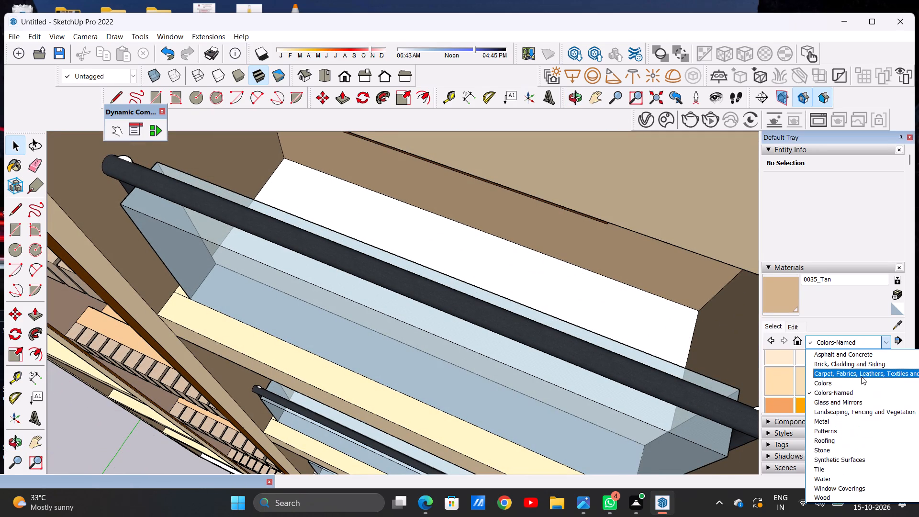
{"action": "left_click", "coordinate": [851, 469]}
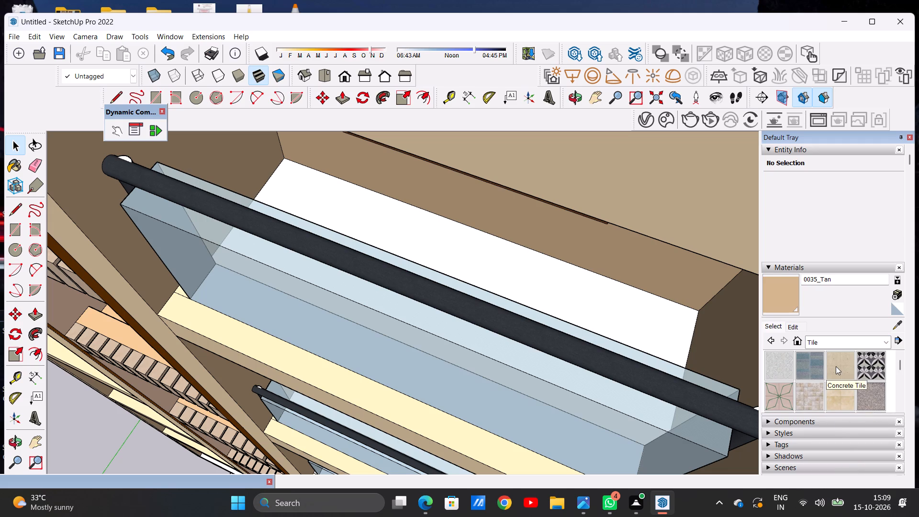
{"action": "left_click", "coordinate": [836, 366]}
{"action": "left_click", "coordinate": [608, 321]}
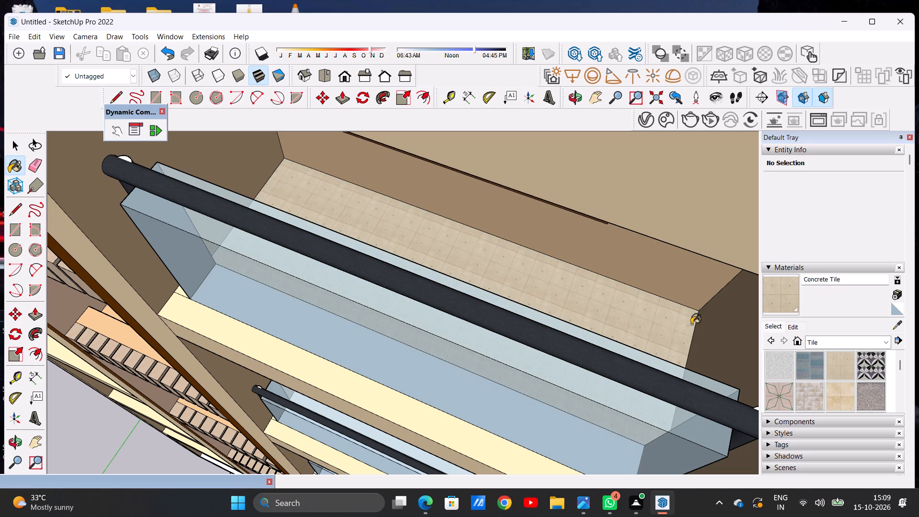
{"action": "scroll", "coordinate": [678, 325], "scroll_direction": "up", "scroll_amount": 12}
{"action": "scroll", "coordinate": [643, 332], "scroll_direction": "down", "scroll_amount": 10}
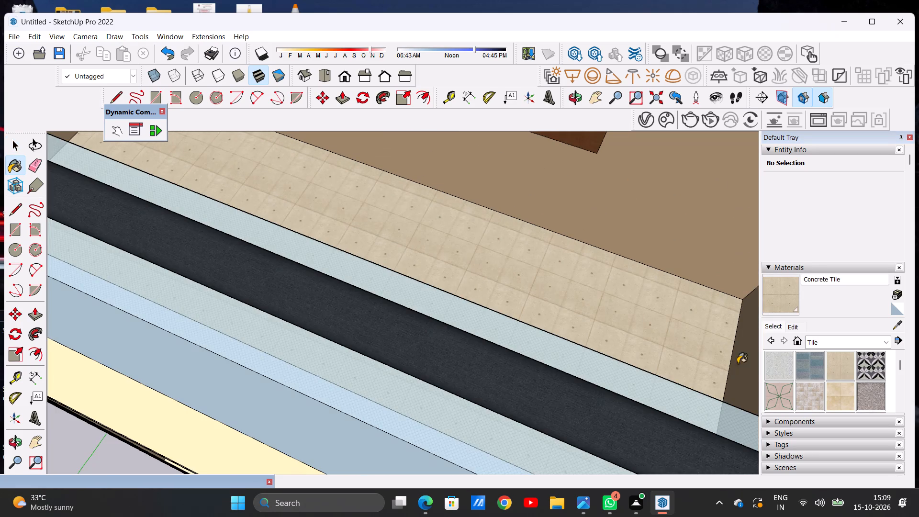
Paint the floor of the top-storey glass-railed balcony with Tile Ceramic Natural.
{"action": "scroll", "coordinate": [818, 375], "scroll_direction": "down", "scroll_amount": 1}
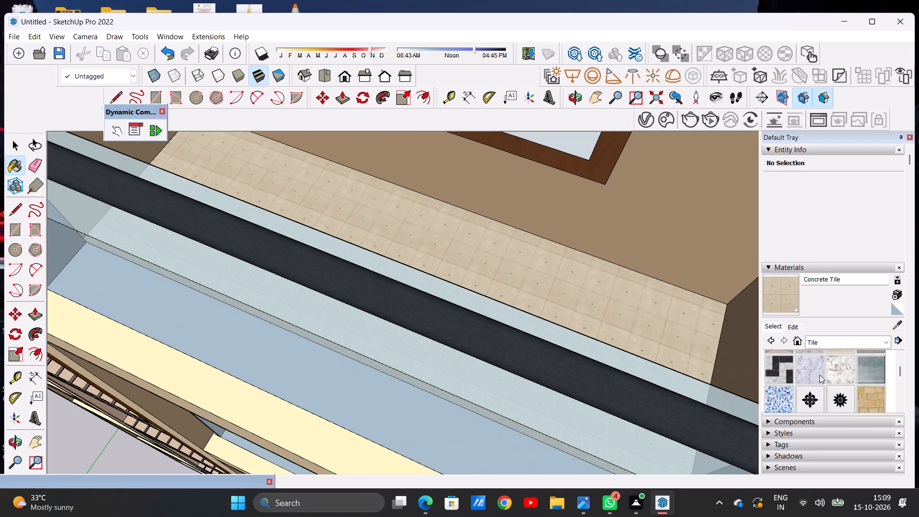
{"action": "scroll", "coordinate": [821, 374], "scroll_direction": "down", "scroll_amount": 1}
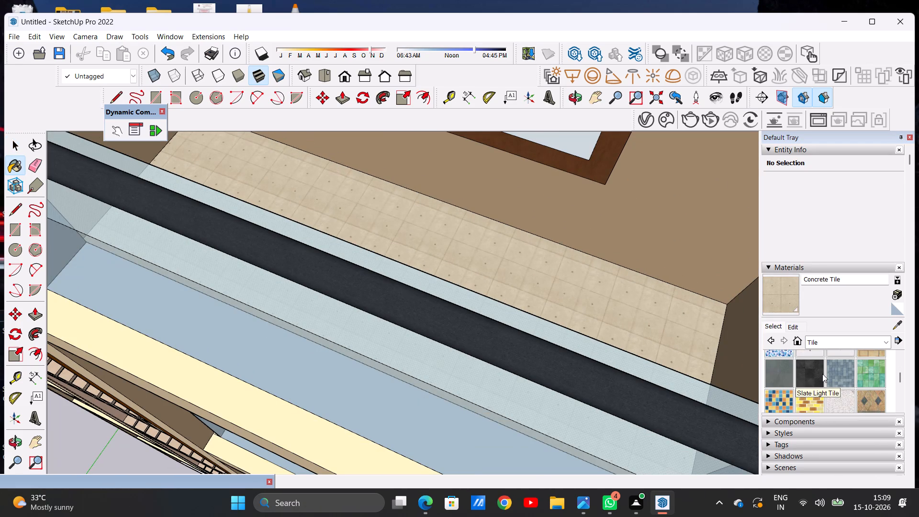
{"action": "scroll", "coordinate": [822, 374], "scroll_direction": "down", "scroll_amount": 1}
{"action": "left_click", "coordinate": [831, 377]}
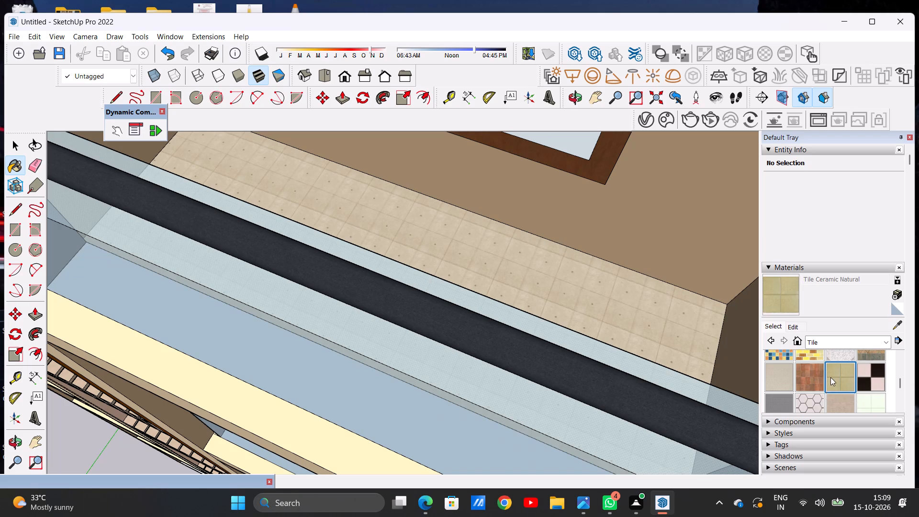
{"action": "left_click", "coordinate": [650, 335]}
{"action": "scroll", "coordinate": [661, 349], "scroll_direction": "up", "scroll_amount": 13}
{"action": "scroll", "coordinate": [623, 345], "scroll_direction": "down", "scroll_amount": 6}
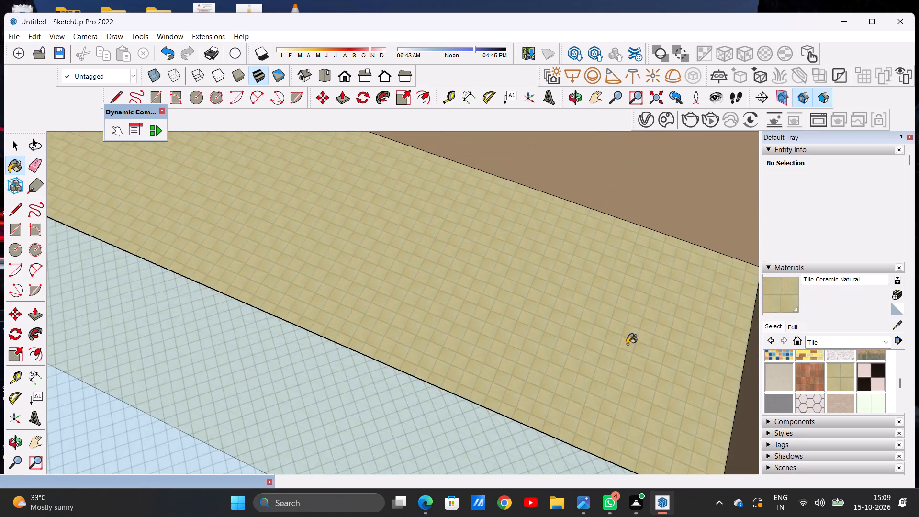
{"action": "scroll", "coordinate": [627, 344], "scroll_direction": "down", "scroll_amount": 12}
{"action": "scroll", "coordinate": [666, 339], "scroll_direction": "up", "scroll_amount": 5}
{"action": "scroll", "coordinate": [666, 339], "scroll_direction": "down", "scroll_amount": 1}
{"action": "scroll", "coordinate": [662, 339], "scroll_direction": "up", "scroll_amount": 4}
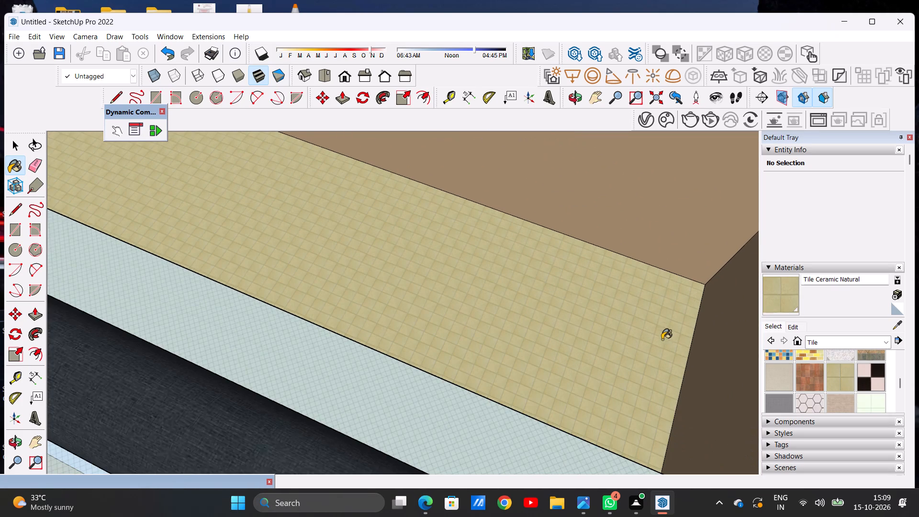
Set the Tile Ceramic Natural texture size to 5' by 5'.
{"action": "left_click", "coordinate": [789, 326]}
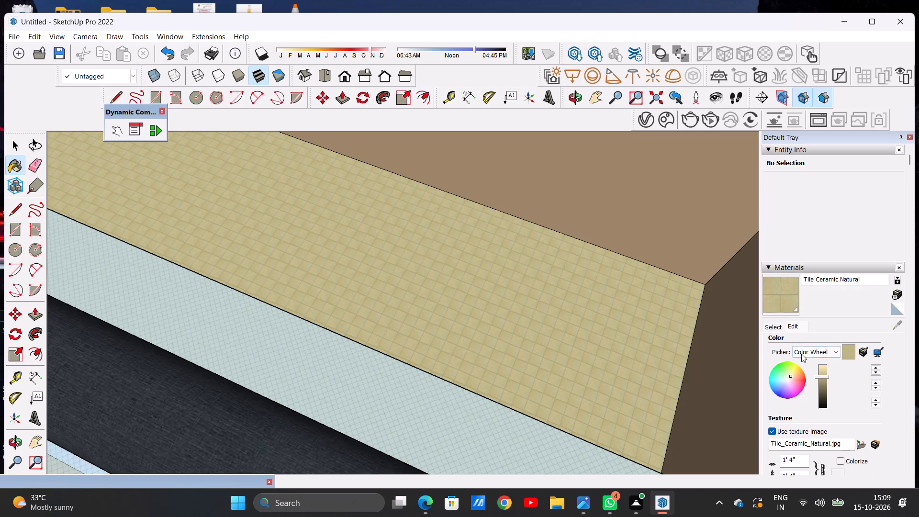
{"action": "left_click", "coordinate": [776, 327]}
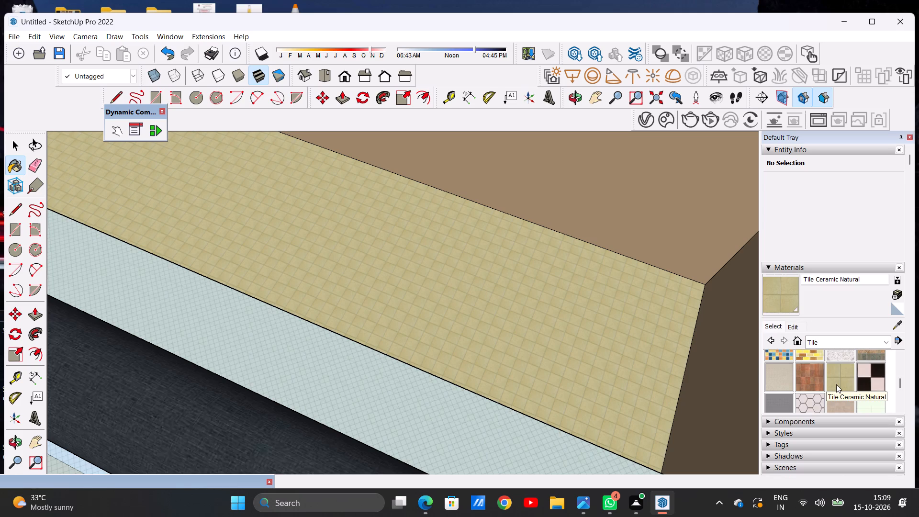
{"action": "left_click", "coordinate": [791, 328]}
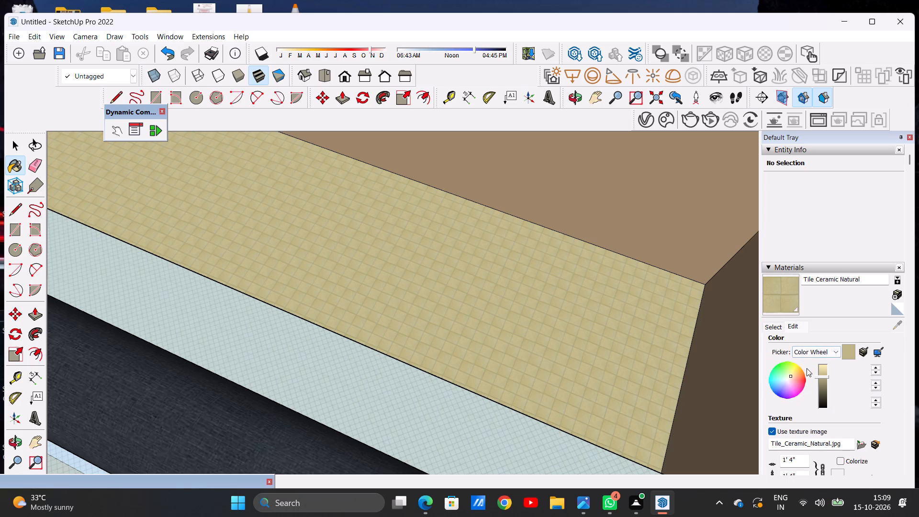
{"action": "scroll", "coordinate": [807, 367], "scroll_direction": "down", "scroll_amount": 1}
{"action": "left_click", "coordinate": [801, 415]}
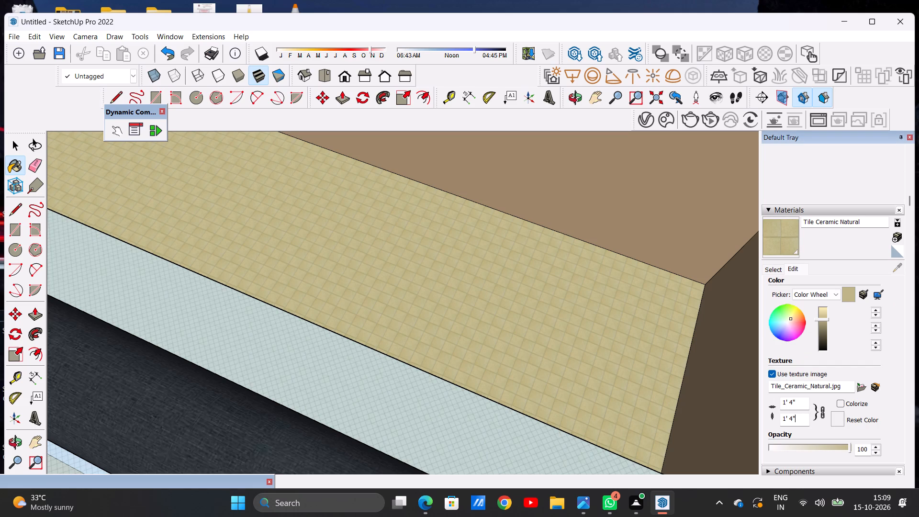
{"action": "key", "text": "BackSpace"}
{"action": "key", "text": "BackSpace"}
{"action": "key", "text": "BackSpace"}
{"action": "key", "text": "BackSpace"}
{"action": "key", "text": "BackSpace"}
{"action": "key", "text": "BackSpace"}
{"action": "type", "text": "5'"}
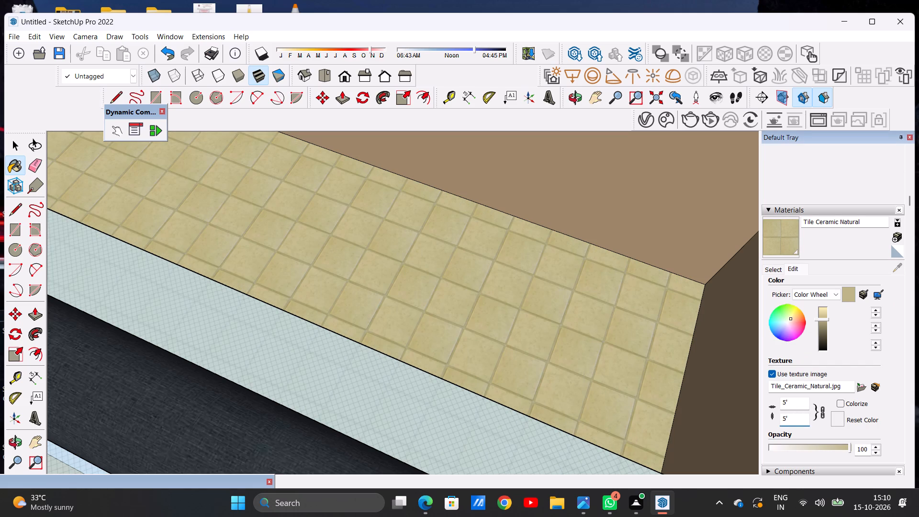
{"action": "key", "text": "Return"}
Paint the floor of the glass-railed balcony directly below the top one with Tile Various Tan.
{"action": "scroll", "coordinate": [591, 276], "scroll_direction": "down", "scroll_amount": 5}
{"action": "scroll", "coordinate": [592, 273], "scroll_direction": "up", "scroll_amount": 1}
{"action": "scroll", "coordinate": [592, 273], "scroll_direction": "down", "scroll_amount": 15}
{"action": "middle_click_drag", "start_coordinate": [571, 348], "coordinate": [586, 251]}
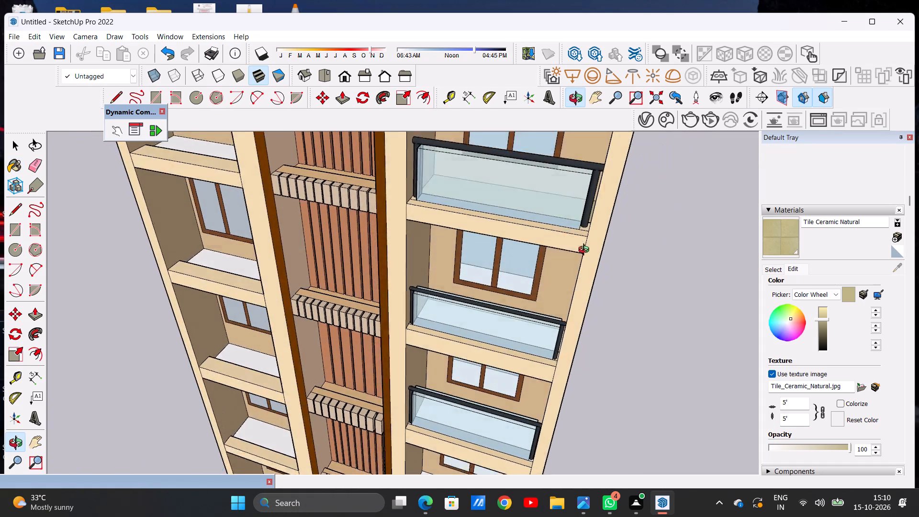
{"action": "middle_click_drag", "start_coordinate": [586, 251], "coordinate": [591, 229]}
{"action": "middle_click_drag", "start_coordinate": [551, 261], "coordinate": [530, 372]}
{"action": "middle_click_drag", "start_coordinate": [530, 373], "coordinate": [524, 354]}
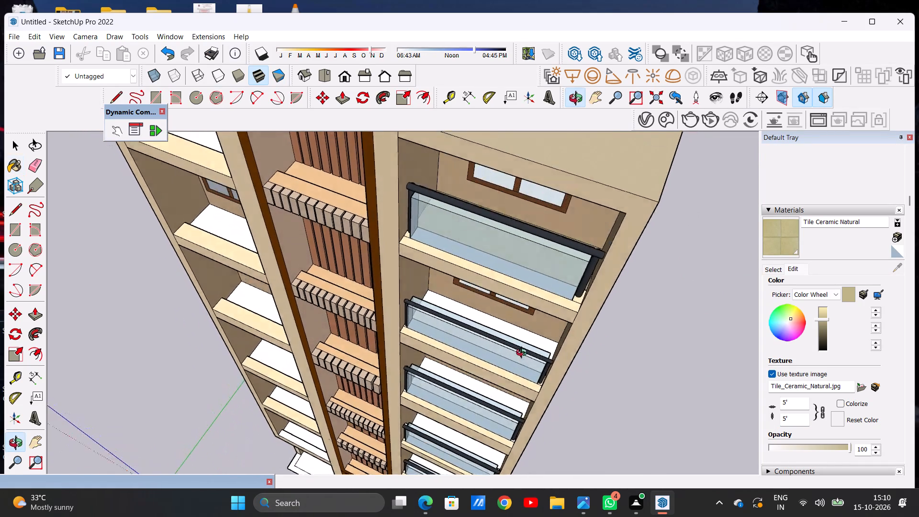
{"action": "middle_click_drag", "start_coordinate": [524, 354], "coordinate": [524, 341]}
{"action": "scroll", "coordinate": [522, 329], "scroll_direction": "up", "scroll_amount": 13}
{"action": "key", "text": "space"}
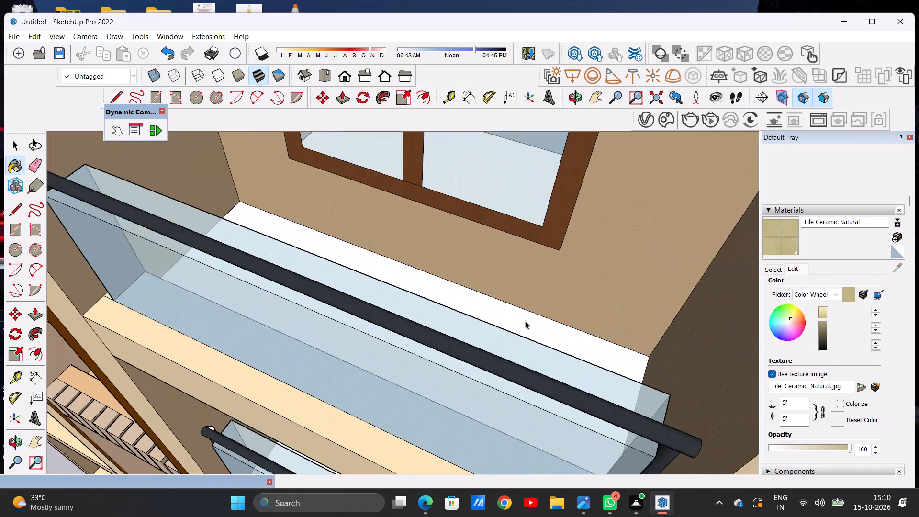
{"action": "left_click", "coordinate": [769, 273]}
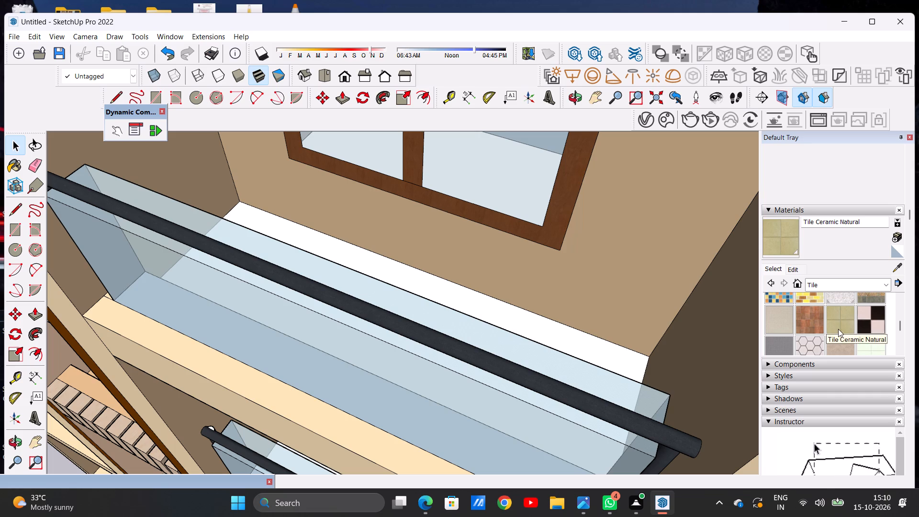
{"action": "scroll", "coordinate": [830, 326], "scroll_direction": "down", "scroll_amount": 1}
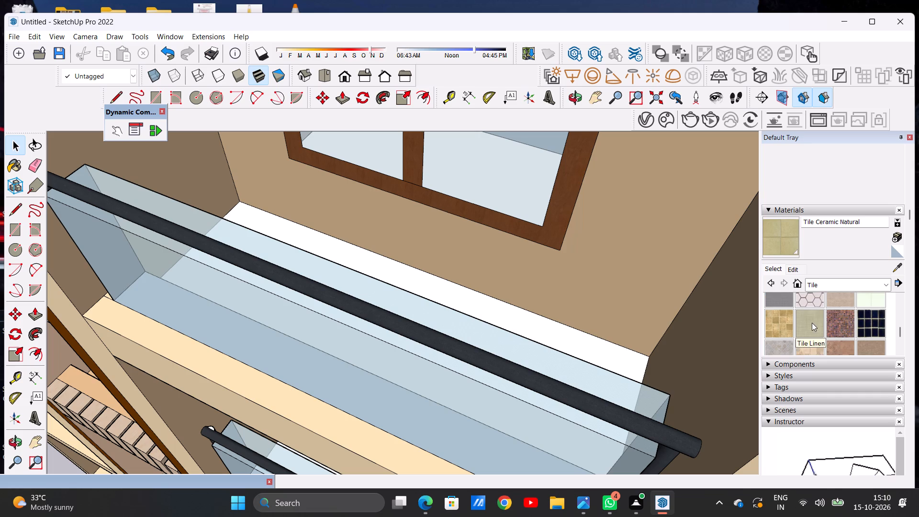
{"action": "scroll", "coordinate": [813, 323], "scroll_direction": "down", "scroll_amount": 1}
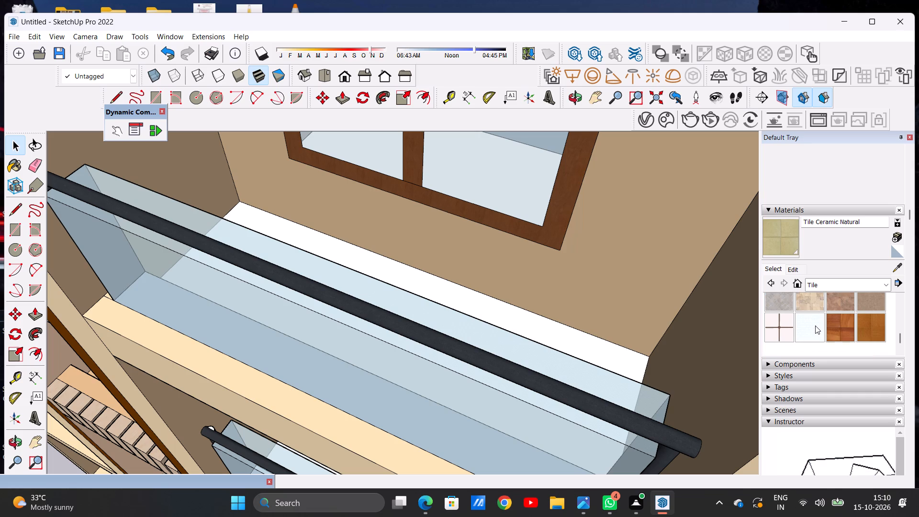
{"action": "scroll", "coordinate": [803, 342], "scroll_direction": "up", "scroll_amount": 1}
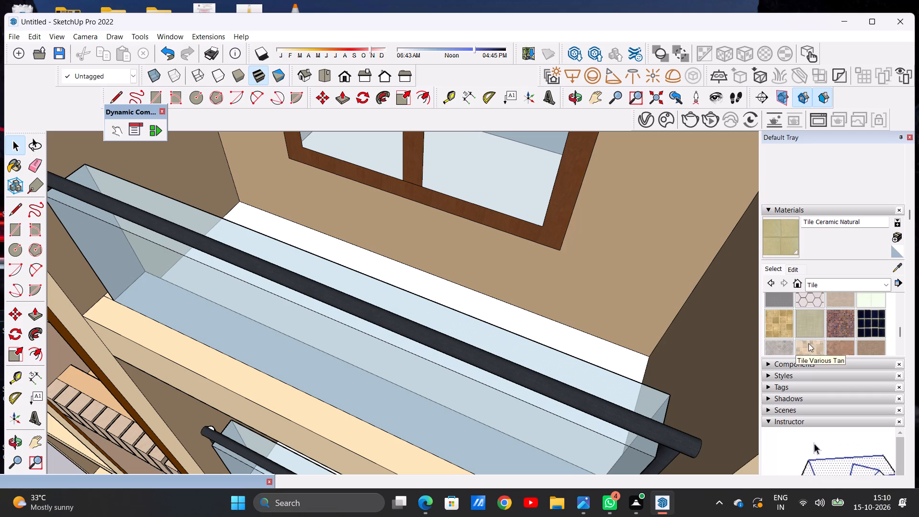
{"action": "scroll", "coordinate": [812, 334], "scroll_direction": "down", "scroll_amount": 2}
{"action": "scroll", "coordinate": [814, 326], "scroll_direction": "up", "scroll_amount": 1}
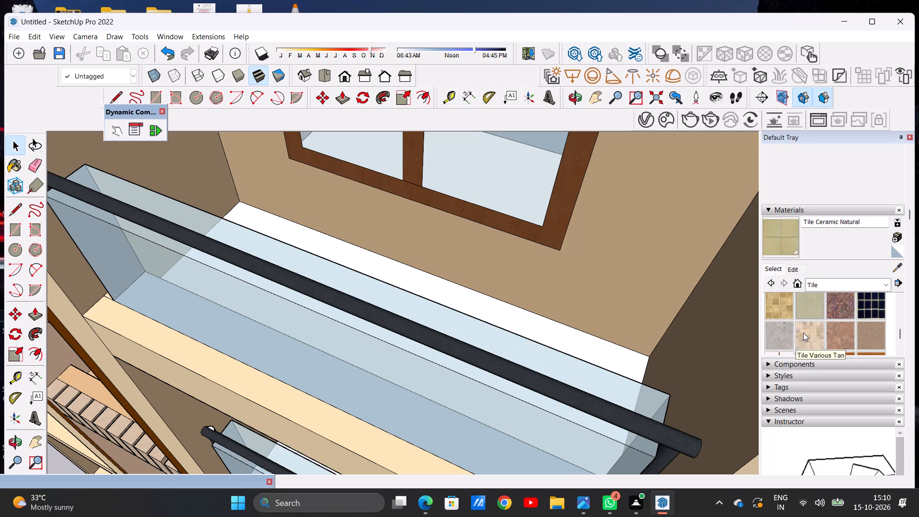
{"action": "left_click", "coordinate": [803, 333]}
{"action": "scroll", "coordinate": [574, 337], "scroll_direction": "up", "scroll_amount": 10}
{"action": "left_click", "coordinate": [559, 376]}
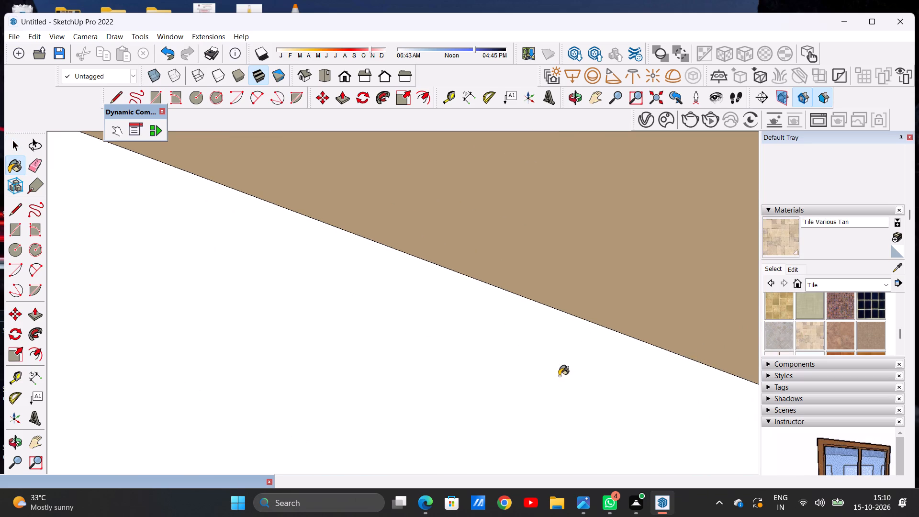
Set the Tile Various Tan texture size to 5' by 5'.
{"action": "scroll", "coordinate": [559, 407], "scroll_direction": "up", "scroll_amount": 4}
{"action": "scroll", "coordinate": [608, 367], "scroll_direction": "down", "scroll_amount": 17}
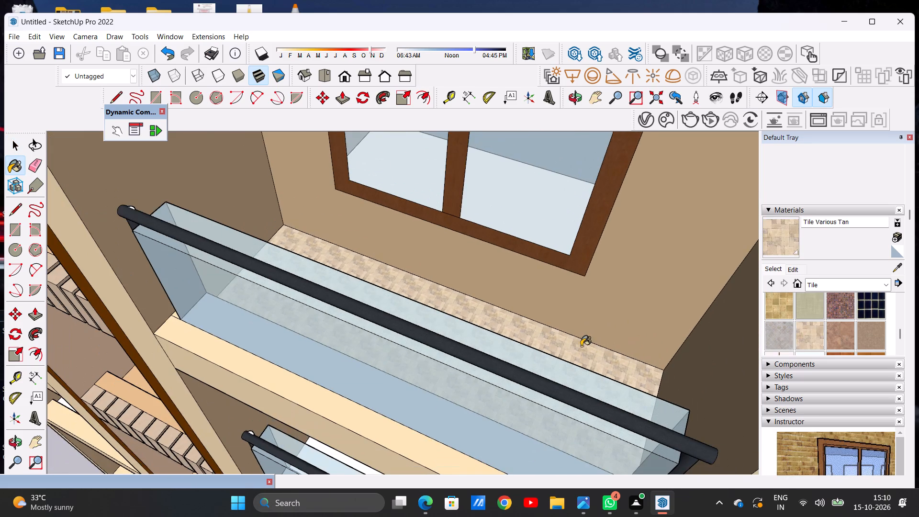
{"action": "scroll", "coordinate": [599, 353], "scroll_direction": "up", "scroll_amount": 10}
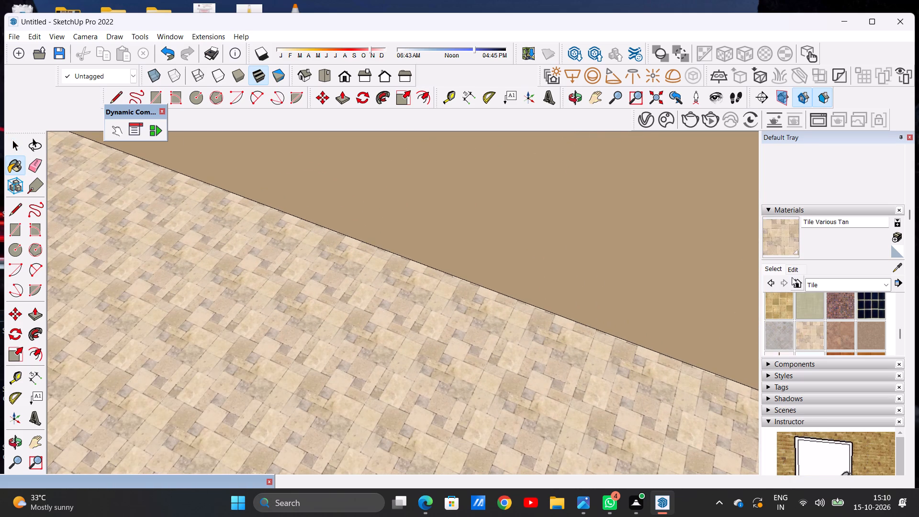
{"action": "left_click", "coordinate": [793, 272]}
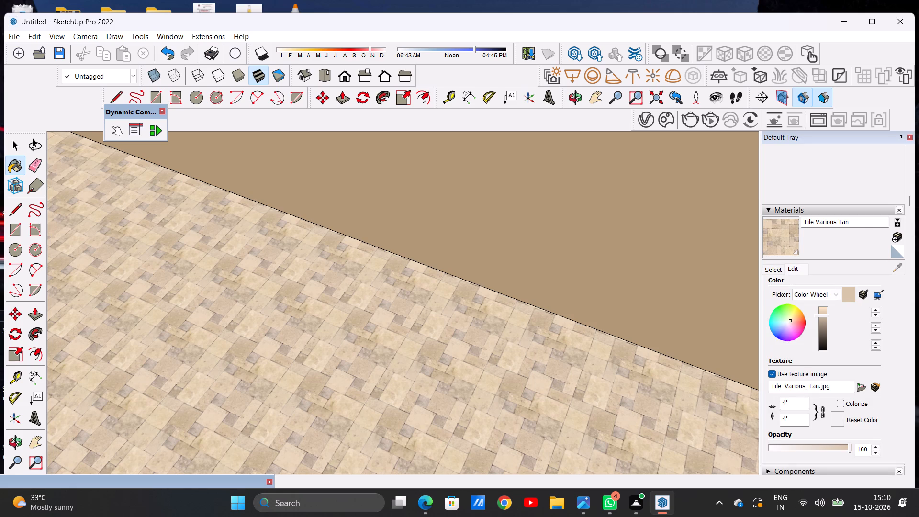
{"action": "left_click", "coordinate": [794, 420]}
{"action": "key", "text": "BackSpace"}
{"action": "key", "text": "BackSpace"}
{"action": "key", "text": "BackSpace"}
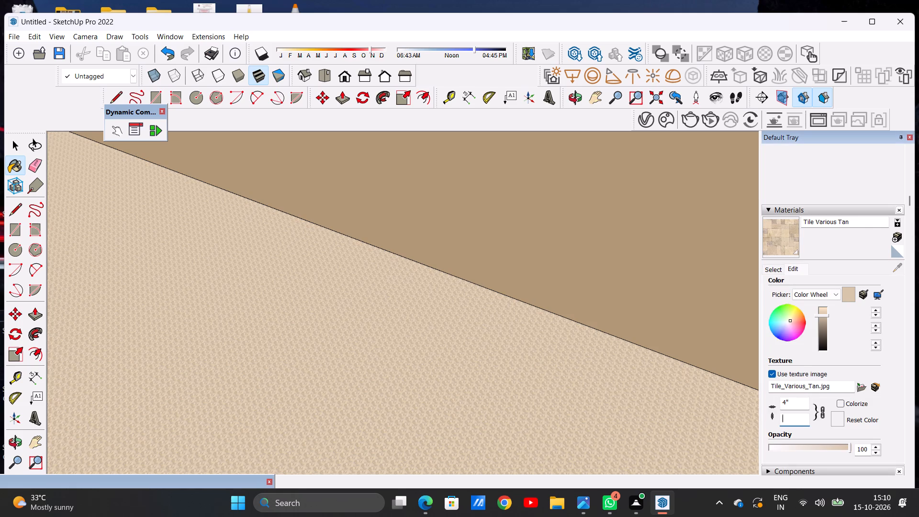
{"action": "type", "text": "5'"}
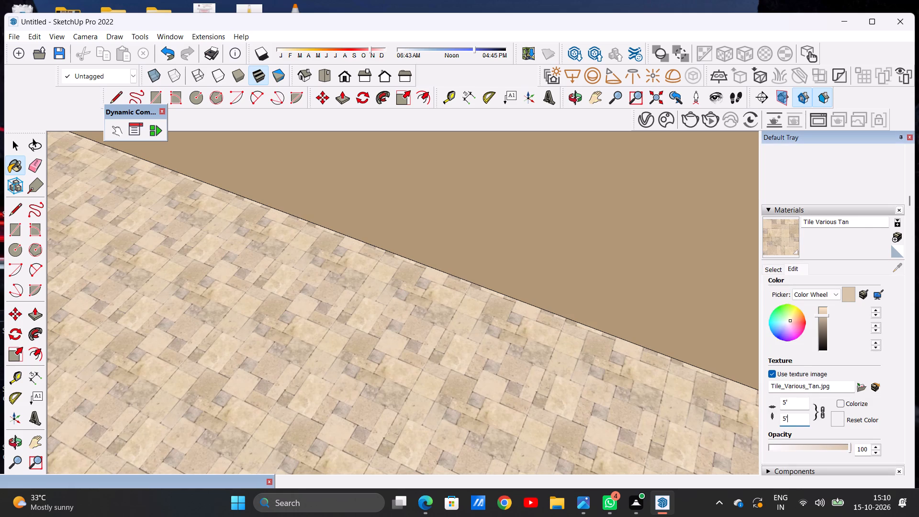
{"action": "key", "text": "Return"}
Paint the floor of the third glass-railed balcony from the top with Wood Square Tile 02.
{"action": "scroll", "coordinate": [583, 344], "scroll_direction": "down", "scroll_amount": 15}
{"action": "scroll", "coordinate": [543, 308], "scroll_direction": "down", "scroll_amount": 4}
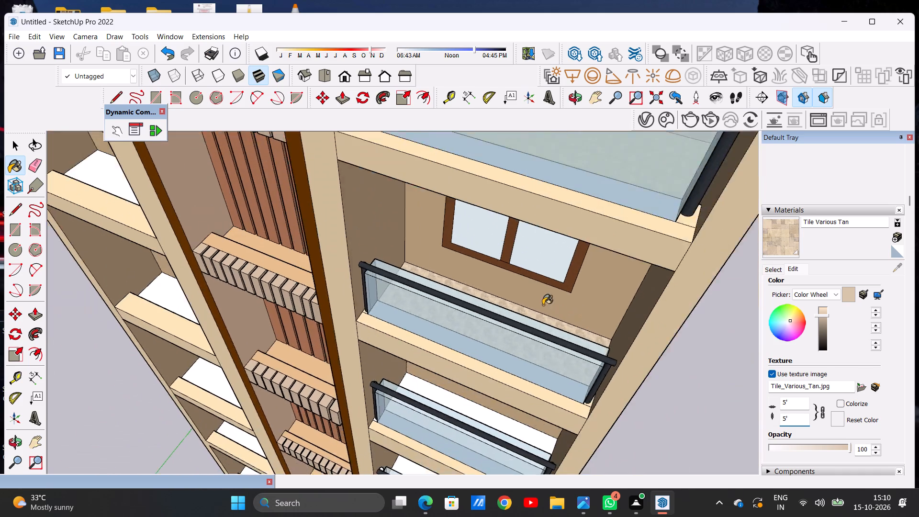
{"action": "scroll", "coordinate": [543, 305], "scroll_direction": "down", "scroll_amount": 3}
{"action": "scroll", "coordinate": [518, 416], "scroll_direction": "up", "scroll_amount": 14}
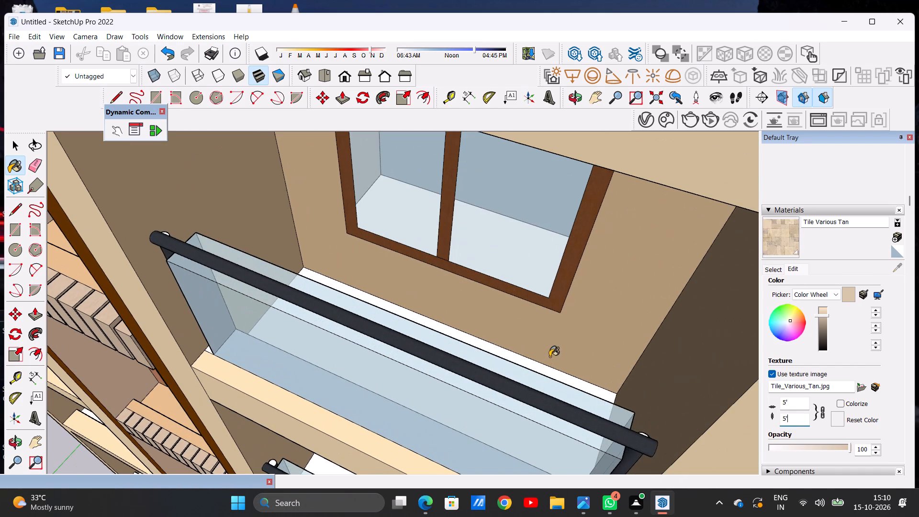
{"action": "middle_click_drag", "start_coordinate": [549, 357], "coordinate": [550, 391]}
{"action": "middle_click_drag", "start_coordinate": [550, 391], "coordinate": [553, 349]}
{"action": "scroll", "coordinate": [542, 301], "scroll_direction": "down", "scroll_amount": 3}
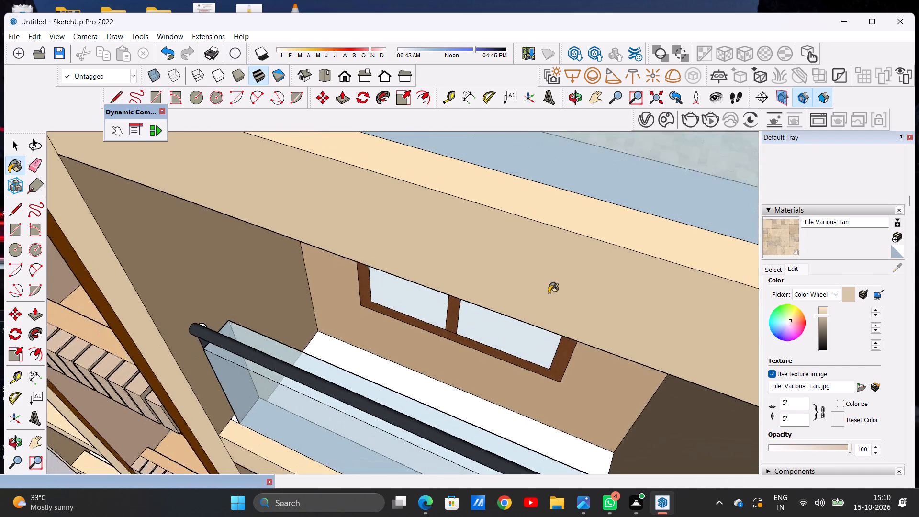
{"action": "scroll", "coordinate": [549, 293], "scroll_direction": "down", "scroll_amount": 8}
{"action": "scroll", "coordinate": [525, 439], "scroll_direction": "up", "scroll_amount": 7}
{"action": "scroll", "coordinate": [540, 352], "scroll_direction": "up", "scroll_amount": 1}
{"action": "middle_click_drag", "start_coordinate": [541, 352], "coordinate": [547, 400]}
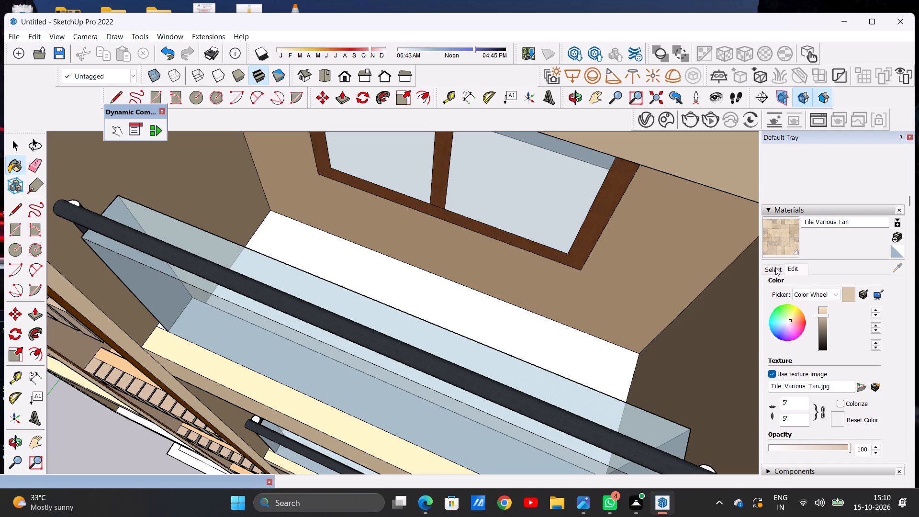
{"action": "left_click", "coordinate": [775, 267]}
{"action": "scroll", "coordinate": [817, 327], "scroll_direction": "down", "scroll_amount": 1}
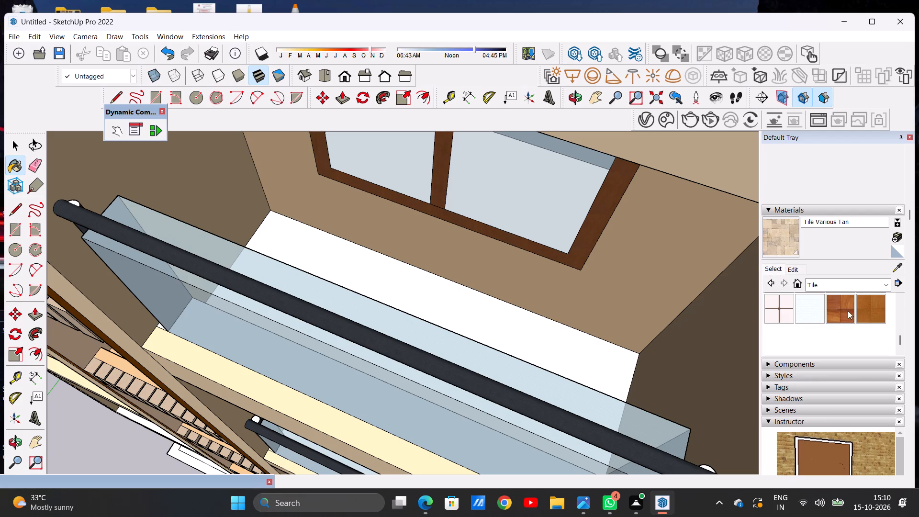
{"action": "left_click", "coordinate": [868, 310]}
{"action": "left_click", "coordinate": [523, 333]}
Set the Wood Square Tile 02 texture size to 5' by 5'.
{"action": "scroll", "coordinate": [594, 348], "scroll_direction": "up", "scroll_amount": 3}
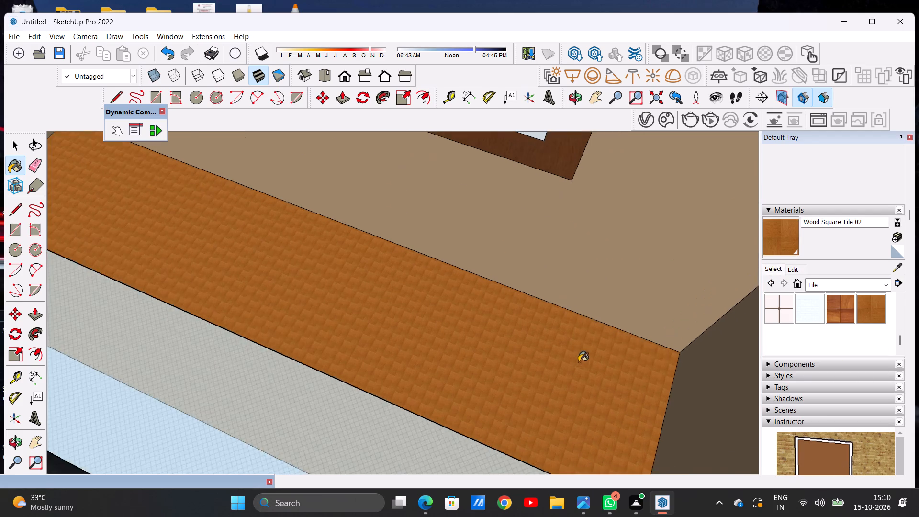
{"action": "scroll", "coordinate": [579, 362], "scroll_direction": "up", "scroll_amount": 8}
{"action": "scroll", "coordinate": [558, 356], "scroll_direction": "down", "scroll_amount": 11}
{"action": "scroll", "coordinate": [583, 354], "scroll_direction": "up", "scroll_amount": 5}
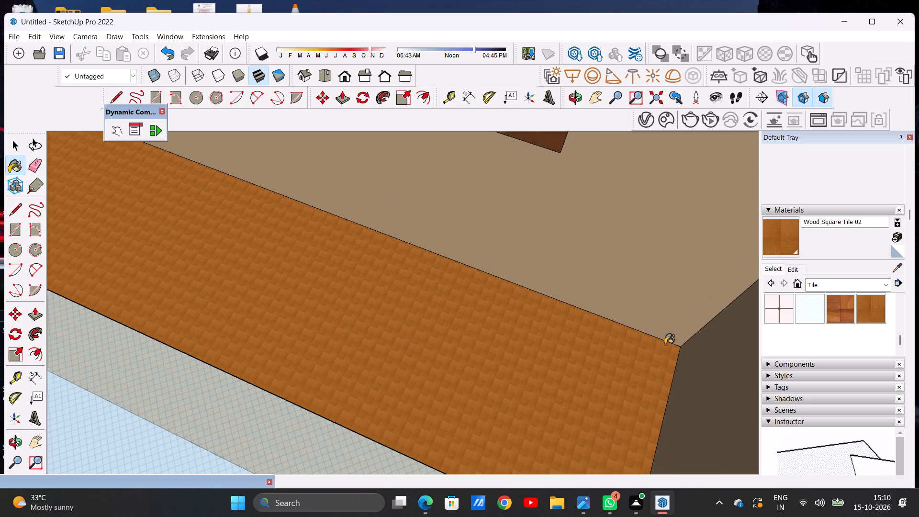
{"action": "left_click", "coordinate": [787, 270]}
{"action": "left_click", "coordinate": [776, 269]}
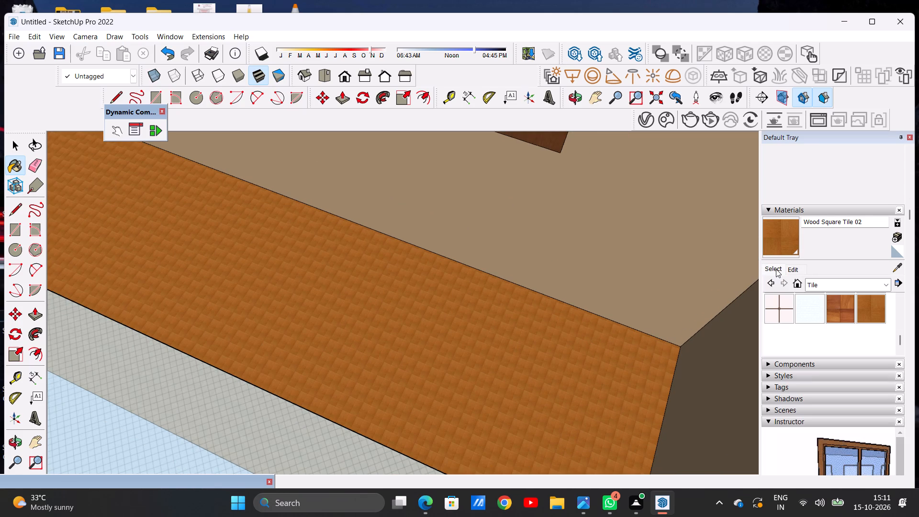
{"action": "left_click", "coordinate": [792, 271]}
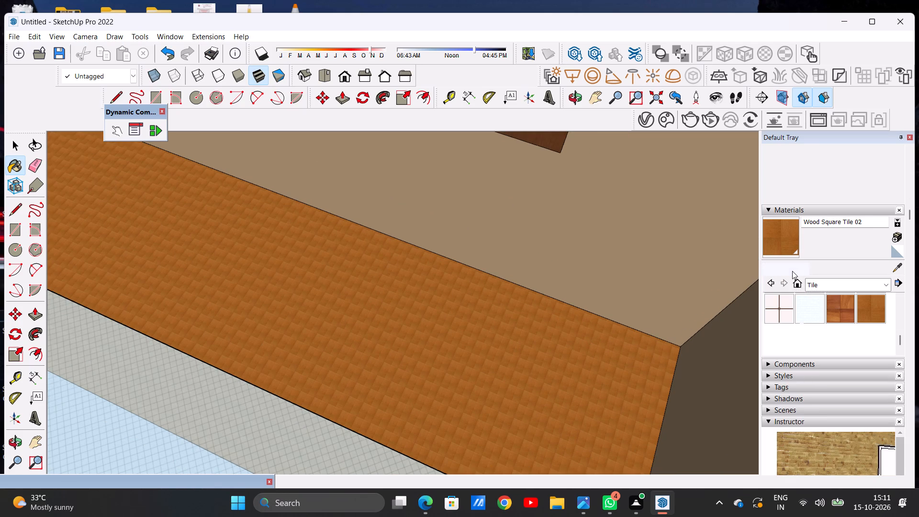
{"action": "scroll", "coordinate": [792, 311], "scroll_direction": "down", "scroll_amount": 1}
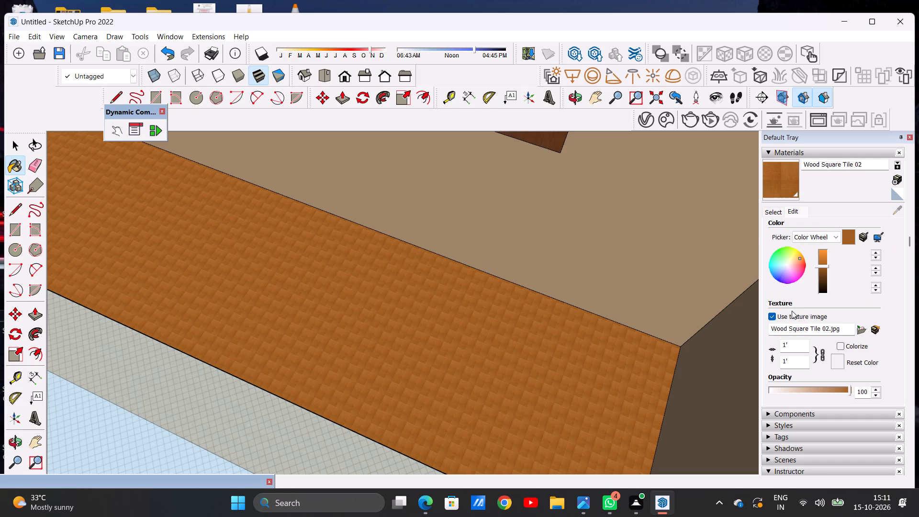
{"action": "left_click", "coordinate": [790, 358]}
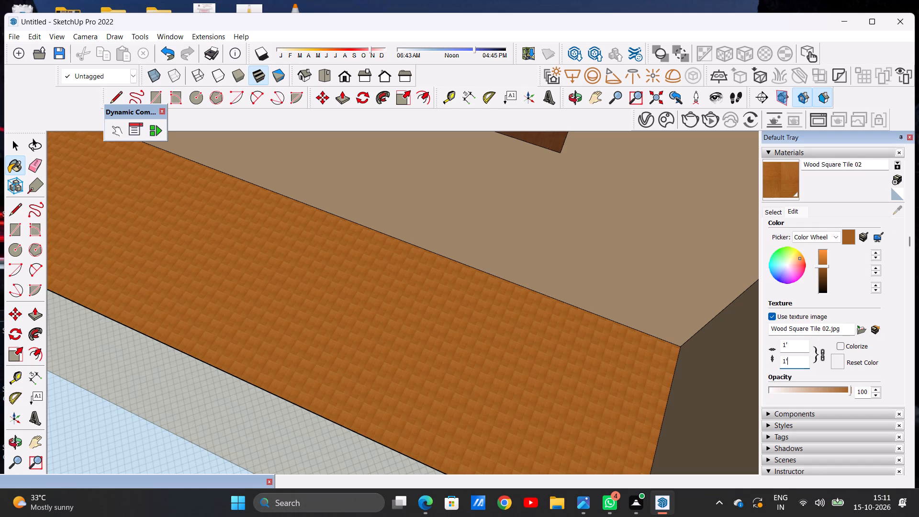
{"action": "key", "text": "BackSpace"}
{"action": "key", "text": "BackSpace"}
{"action": "key", "text": "BackSpace"}
{"action": "type", "text": "5'"}
{"action": "key", "text": "Return"}
Paint the floor of the fourth glass-railed balcony from the top with White Subway Tile.
{"action": "scroll", "coordinate": [493, 292], "scroll_direction": "down", "scroll_amount": 13}
{"action": "scroll", "coordinate": [572, 265], "scroll_direction": "down", "scroll_amount": 5}
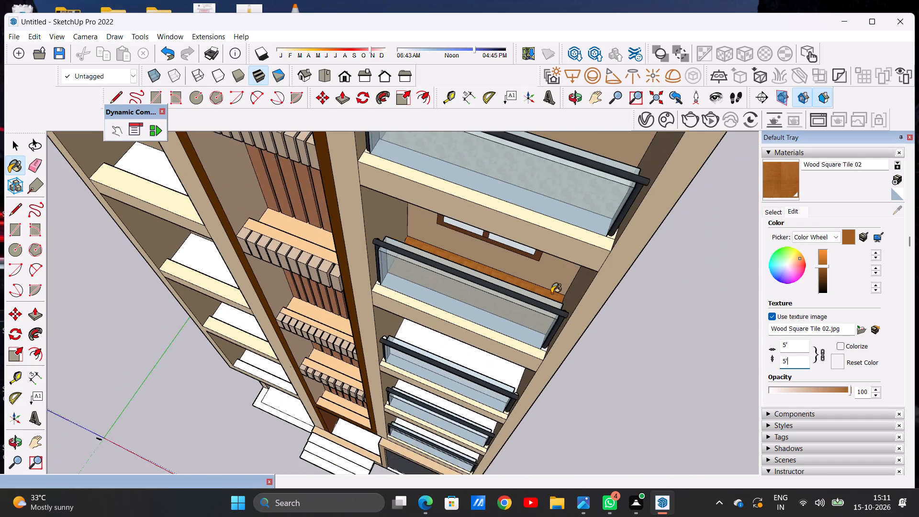
{"action": "scroll", "coordinate": [490, 390], "scroll_direction": "up", "scroll_amount": 5}
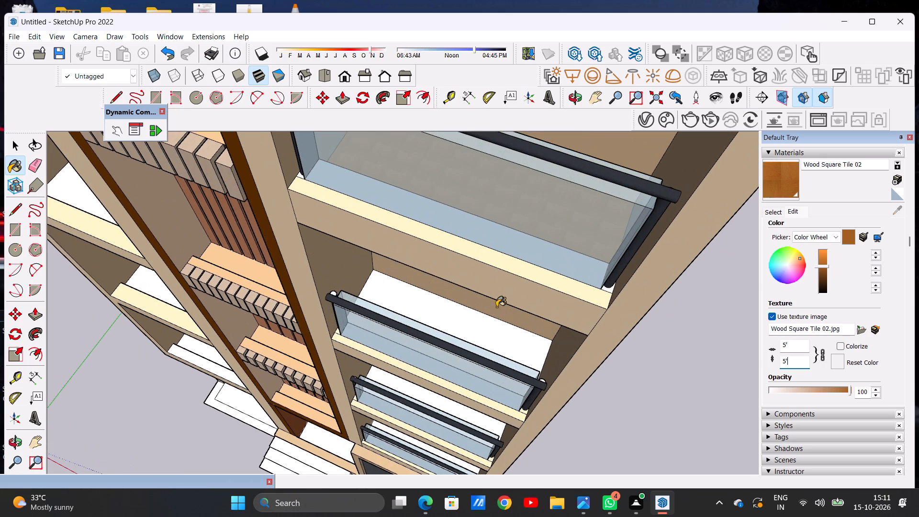
{"action": "scroll", "coordinate": [502, 291], "scroll_direction": "down", "scroll_amount": 6}
{"action": "middle_click_drag", "start_coordinate": [515, 255], "coordinate": [524, 203]}
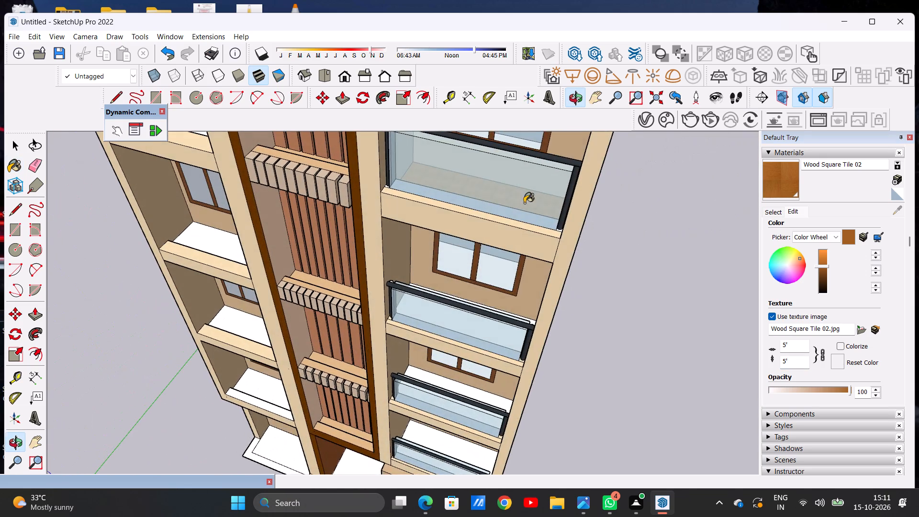
{"action": "scroll", "coordinate": [459, 326], "scroll_direction": "up", "scroll_amount": 1}
{"action": "scroll", "coordinate": [459, 326], "scroll_direction": "down", "scroll_amount": 1}
{"action": "scroll", "coordinate": [459, 326], "scroll_direction": "up", "scroll_amount": 4}
{"action": "middle_click_drag", "start_coordinate": [455, 289], "coordinate": [465, 348]}
{"action": "scroll", "coordinate": [517, 326], "scroll_direction": "up", "scroll_amount": 2}
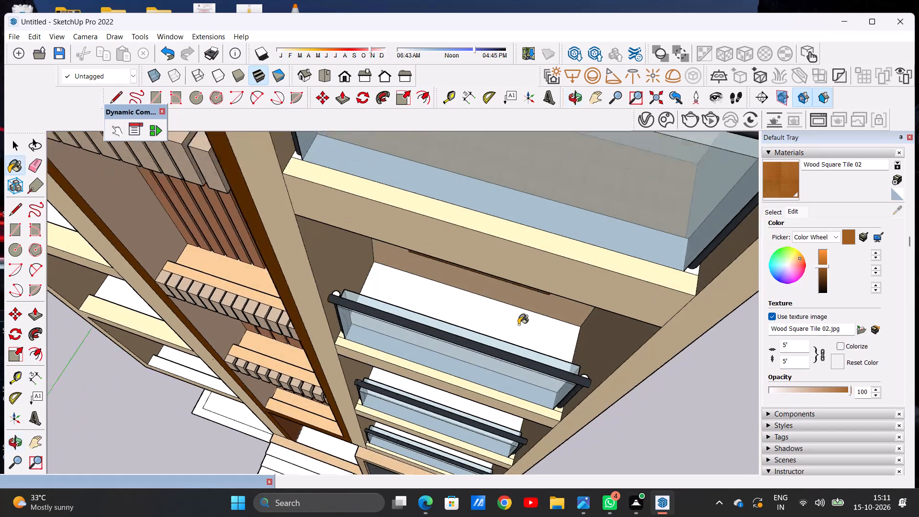
{"action": "scroll", "coordinate": [518, 325], "scroll_direction": "up", "scroll_amount": 5}
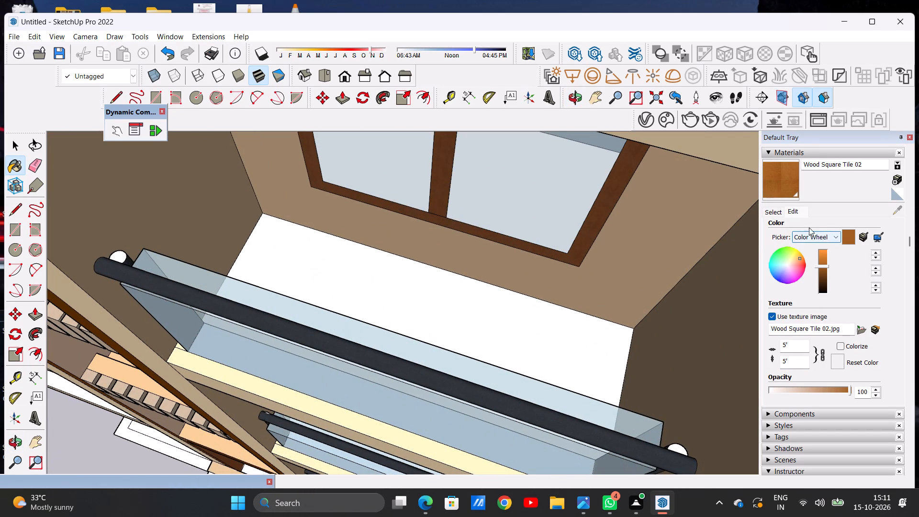
{"action": "left_click", "coordinate": [770, 209]}
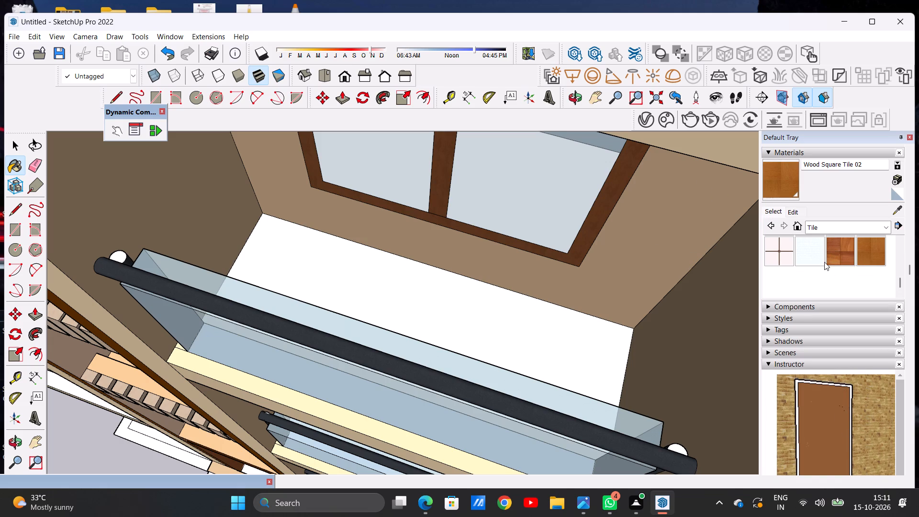
{"action": "left_click", "coordinate": [811, 253]}
{"action": "left_click", "coordinate": [495, 313]}
{"action": "scroll", "coordinate": [539, 357], "scroll_direction": "up", "scroll_amount": 2}
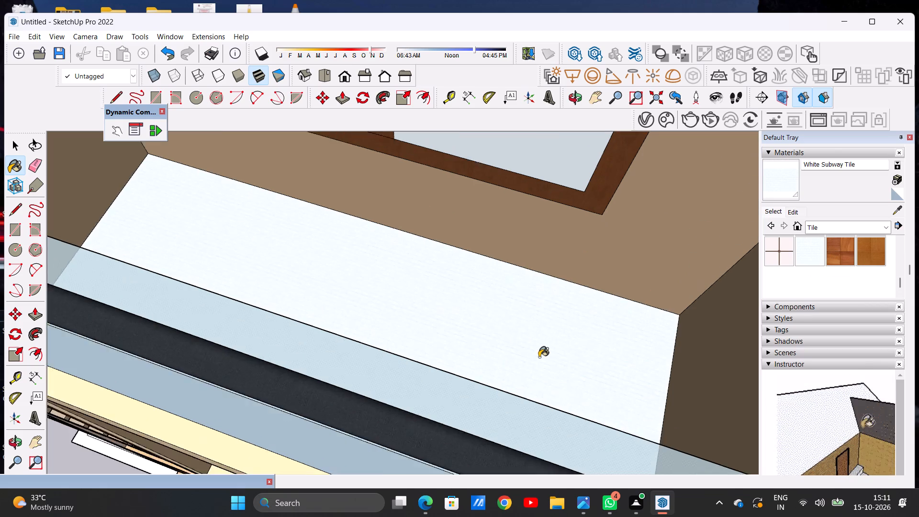
{"action": "scroll", "coordinate": [539, 357], "scroll_direction": "up", "scroll_amount": 10}
{"action": "scroll", "coordinate": [597, 352], "scroll_direction": "down", "scroll_amount": 9}
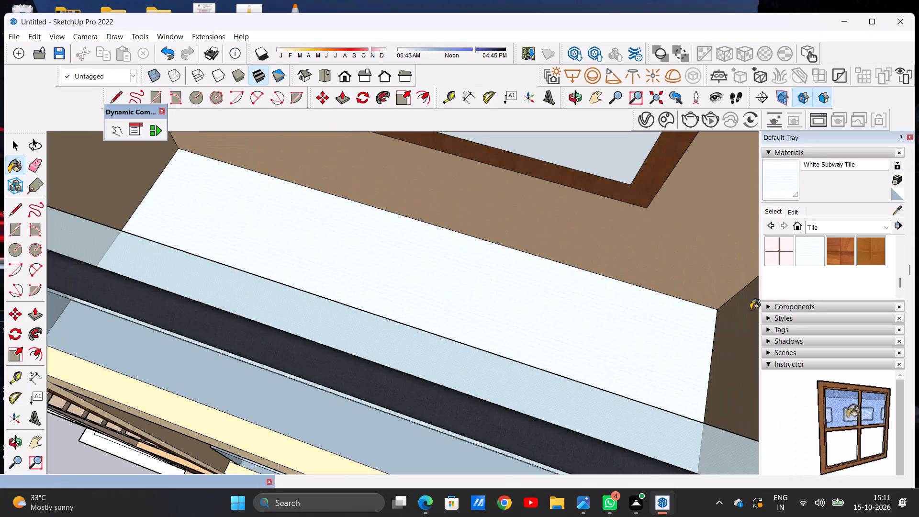
Repaint the floor of the fourth glass-railed balcony from the top with Tile Travertine 2 inch.
{"action": "scroll", "coordinate": [805, 290], "scroll_direction": "up", "scroll_amount": 1}
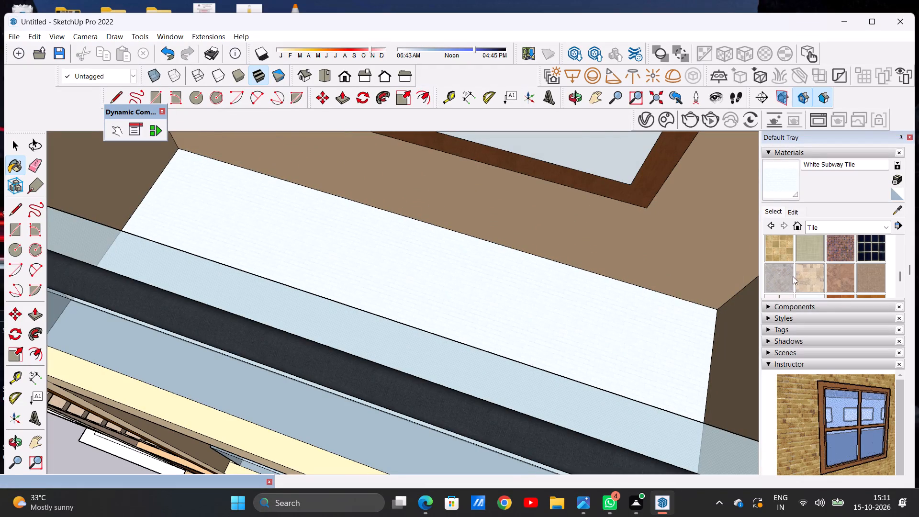
{"action": "left_click", "coordinate": [787, 279]}
{"action": "left_click", "coordinate": [636, 324]}
Try a 5' texture size for Tile Travertine 2 inch, and enlarge it further to 10' by 10'.
{"action": "scroll", "coordinate": [573, 361], "scroll_direction": "up", "scroll_amount": 6}
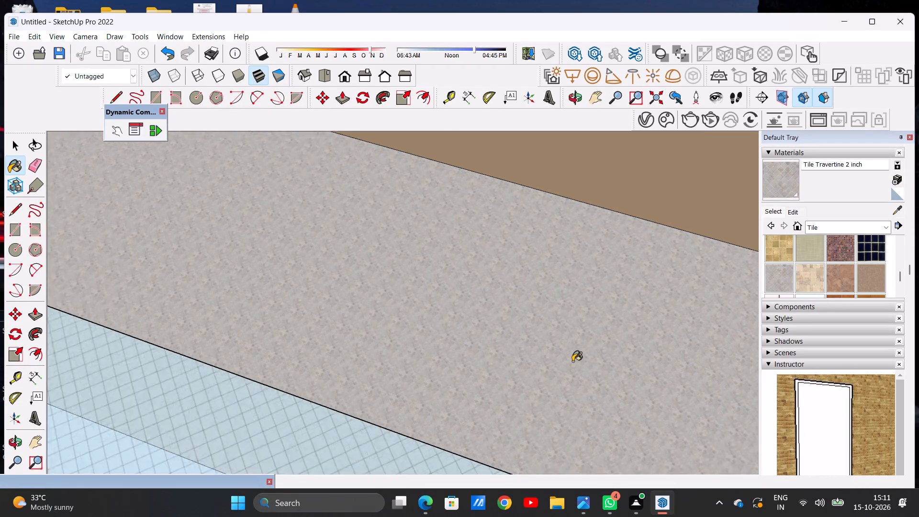
{"action": "scroll", "coordinate": [572, 361], "scroll_direction": "up", "scroll_amount": 6}
{"action": "scroll", "coordinate": [570, 361], "scroll_direction": "down", "scroll_amount": 20}
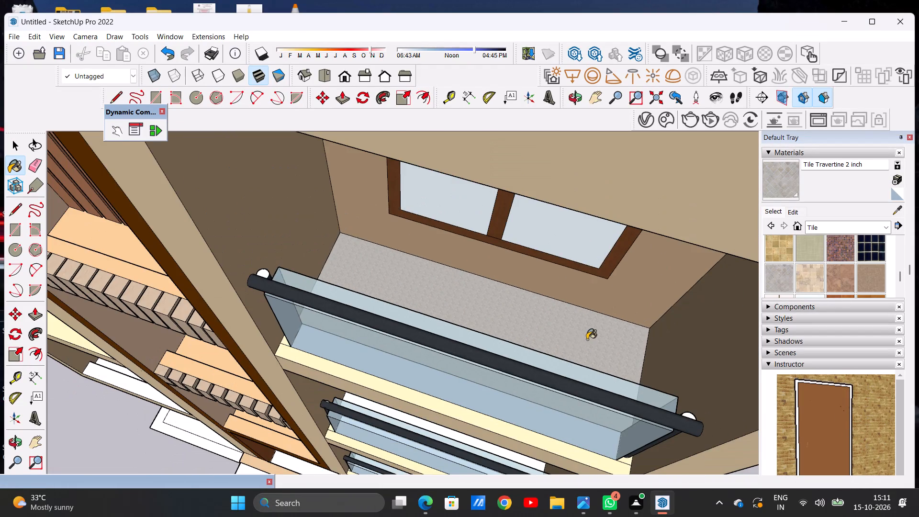
{"action": "scroll", "coordinate": [592, 341], "scroll_direction": "up", "scroll_amount": 13}
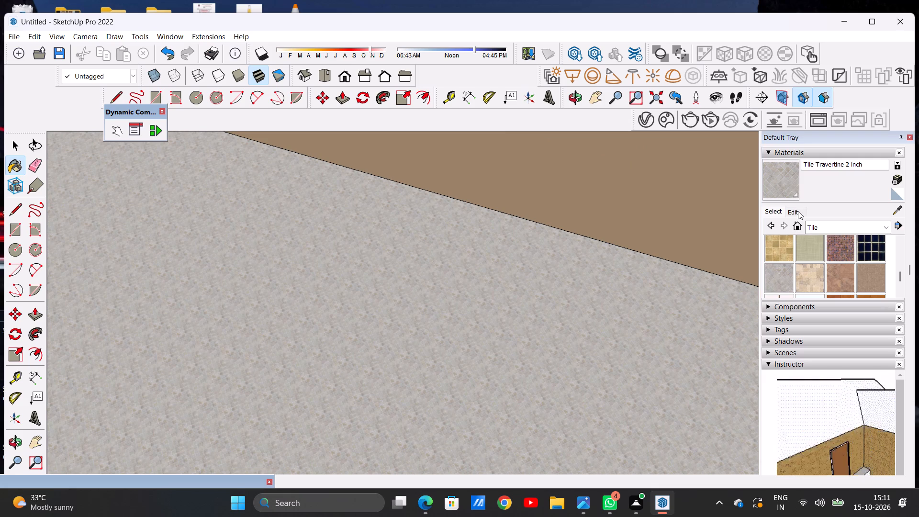
{"action": "left_click", "coordinate": [794, 211]}
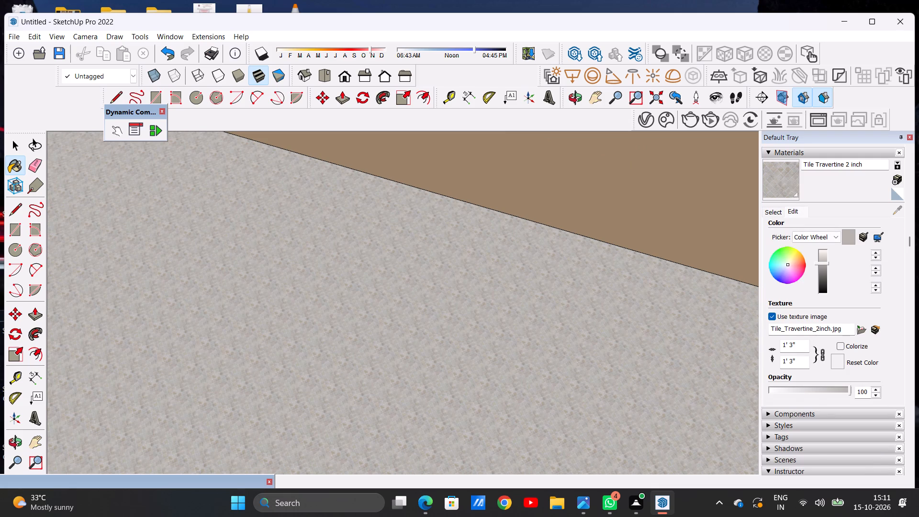
{"action": "left_click", "coordinate": [798, 358]}
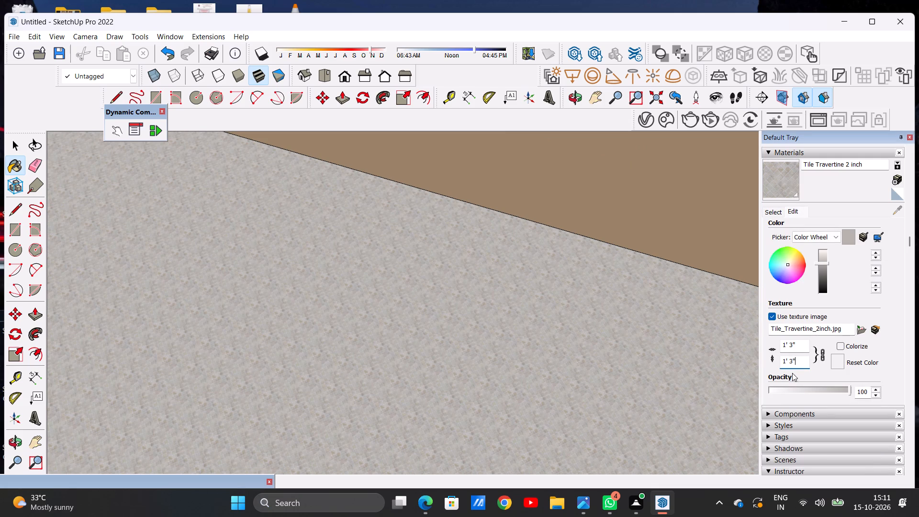
{"action": "key", "text": "BackSpace"}
{"action": "key", "text": "BackSpace"}
{"action": "key", "text": "BackSpace"}
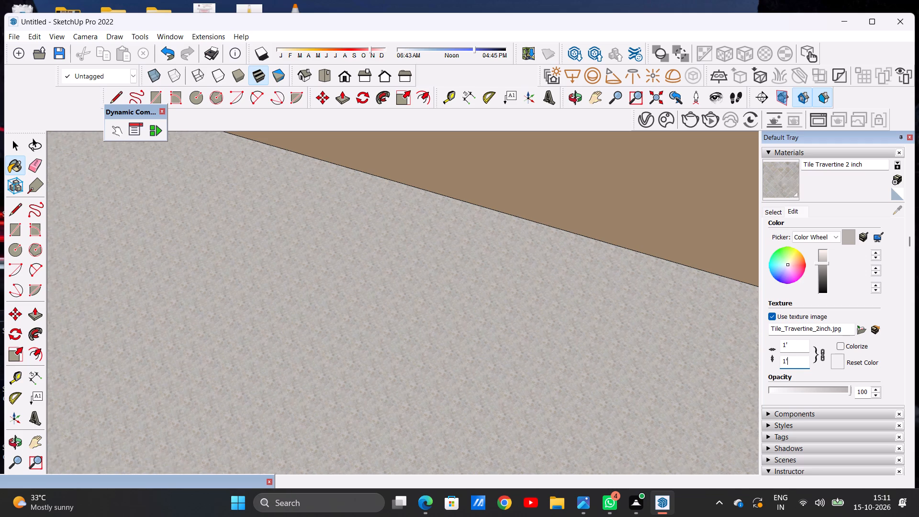
{"action": "key", "text": "BackSpace"}
{"action": "key", "text": "BackSpace"}
{"action": "key", "text": "BackSpace"}
{"action": "key", "text": "BackSpace"}
{"action": "key", "text": "BackSpace"}
{"action": "key", "text": "BackSpace"}
{"action": "key", "text": "BackSpace"}
{"action": "type", "text": "5'"}
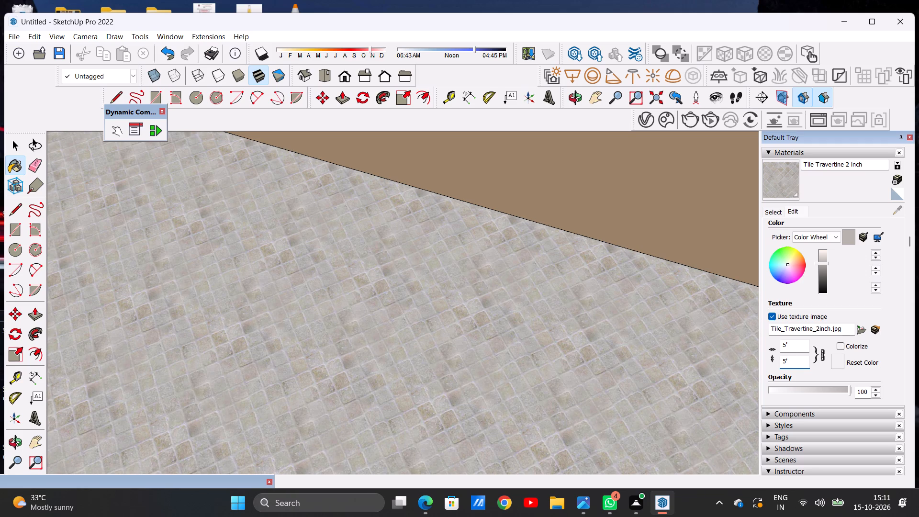
{"action": "key", "text": "BackSpace"}
{"action": "key", "text": "BackSpace"}
{"action": "type", "text": "10'"}
{"action": "key", "text": "Return"}
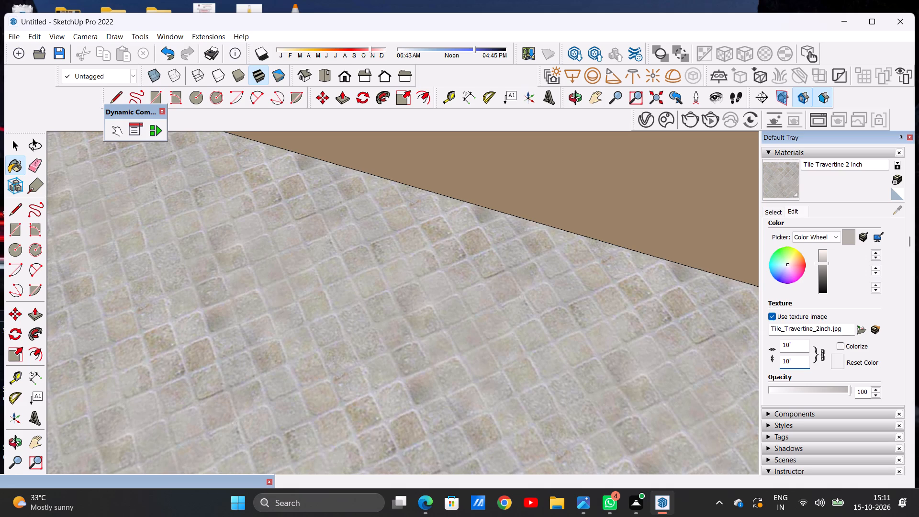
Paint the floor of the fifth glass-railed balcony from the top with Marble Carrara Floor Tile.
{"action": "scroll", "coordinate": [583, 359], "scroll_direction": "down", "scroll_amount": 10}
{"action": "scroll", "coordinate": [643, 281], "scroll_direction": "down", "scroll_amount": 4}
{"action": "scroll", "coordinate": [471, 212], "scroll_direction": "down", "scroll_amount": 5}
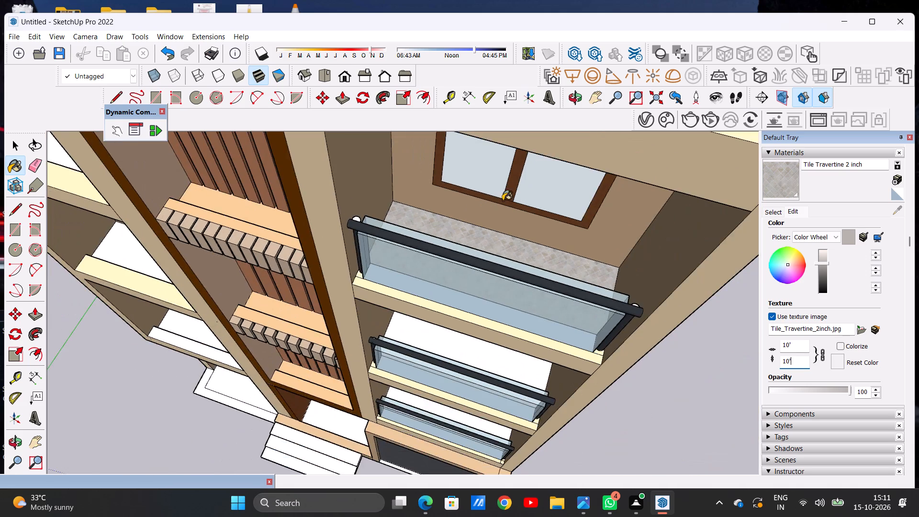
{"action": "scroll", "coordinate": [503, 201], "scroll_direction": "down", "scroll_amount": 7}
{"action": "scroll", "coordinate": [489, 331], "scroll_direction": "up", "scroll_amount": 8}
{"action": "scroll", "coordinate": [533, 266], "scroll_direction": "up", "scroll_amount": 8}
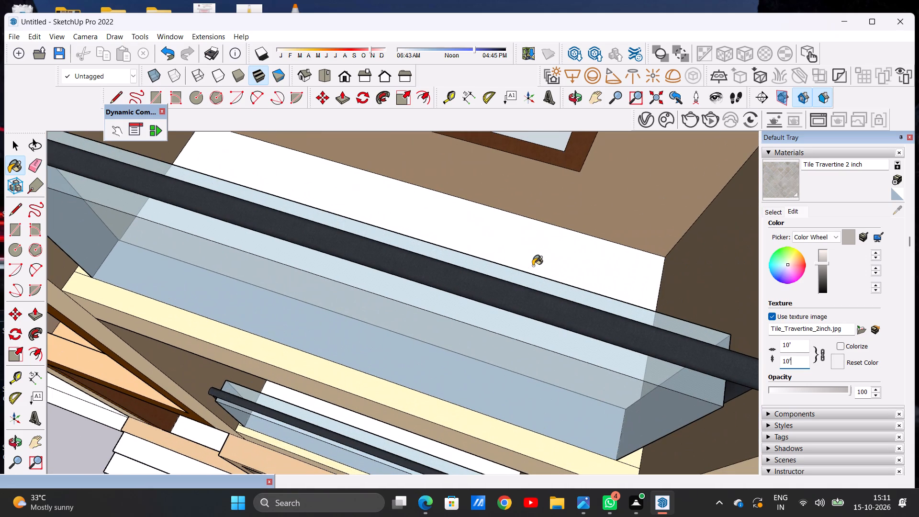
{"action": "left_click", "coordinate": [772, 210]}
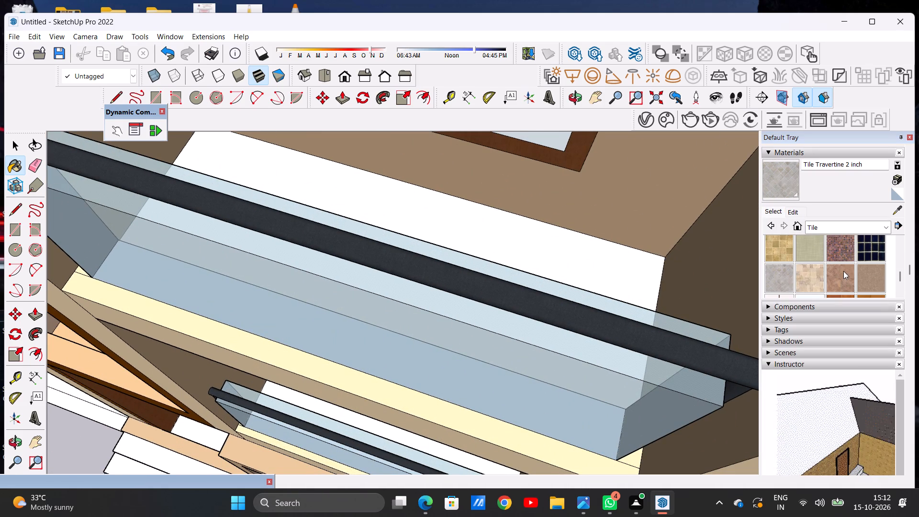
{"action": "scroll", "coordinate": [841, 263], "scroll_direction": "down", "scroll_amount": 1}
{"action": "scroll", "coordinate": [845, 278], "scroll_direction": "up", "scroll_amount": 1}
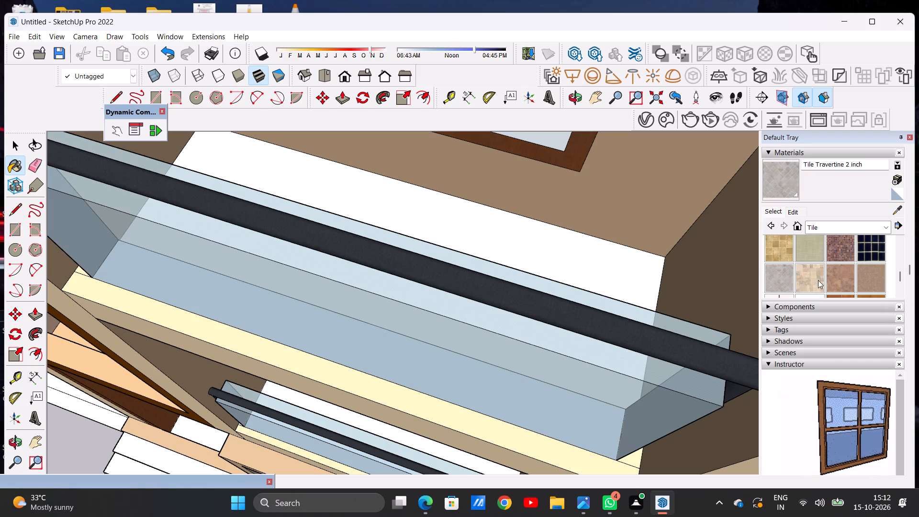
{"action": "scroll", "coordinate": [818, 280], "scroll_direction": "up", "scroll_amount": 3}
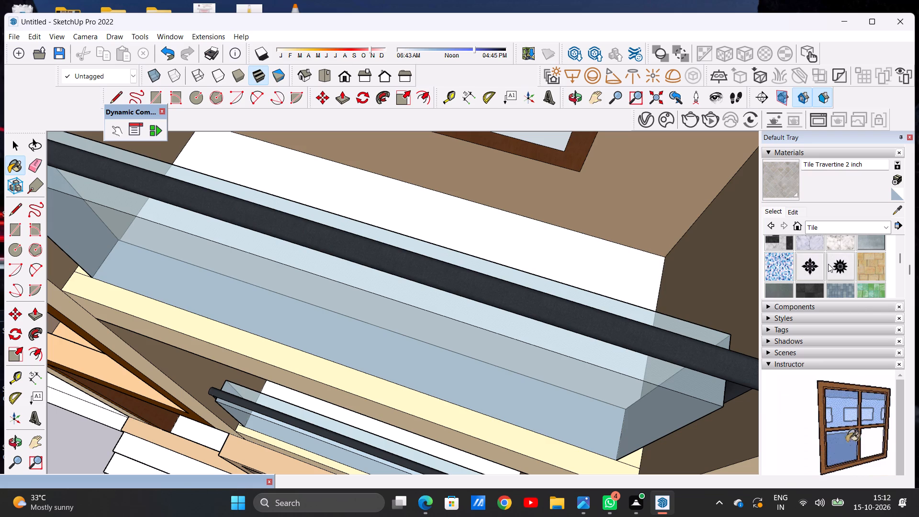
{"action": "left_click", "coordinate": [804, 239]}
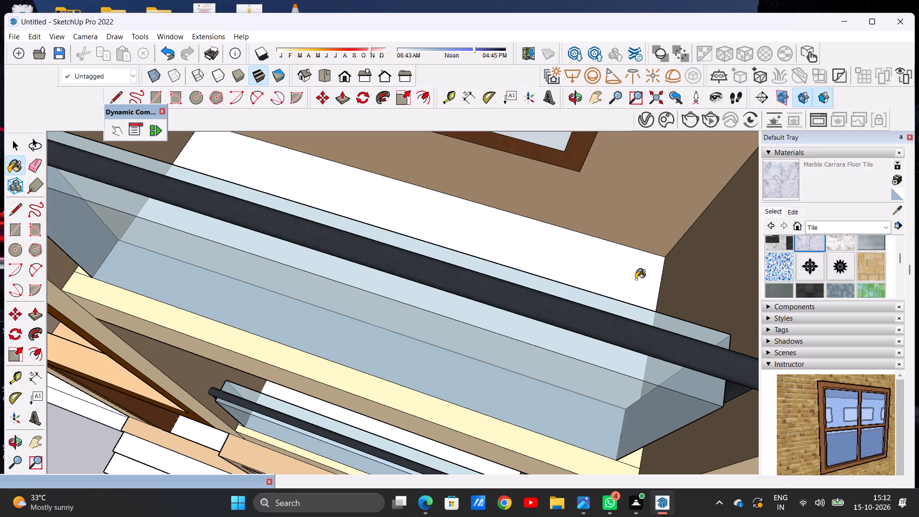
{"action": "left_click", "coordinate": [636, 279]}
Set the Marble Carrara Floor Tile texture size to 10' by 10'.
{"action": "scroll", "coordinate": [616, 278], "scroll_direction": "up", "scroll_amount": 8}
{"action": "scroll", "coordinate": [601, 296], "scroll_direction": "down", "scroll_amount": 1}
{"action": "scroll", "coordinate": [600, 297], "scroll_direction": "up", "scroll_amount": 3}
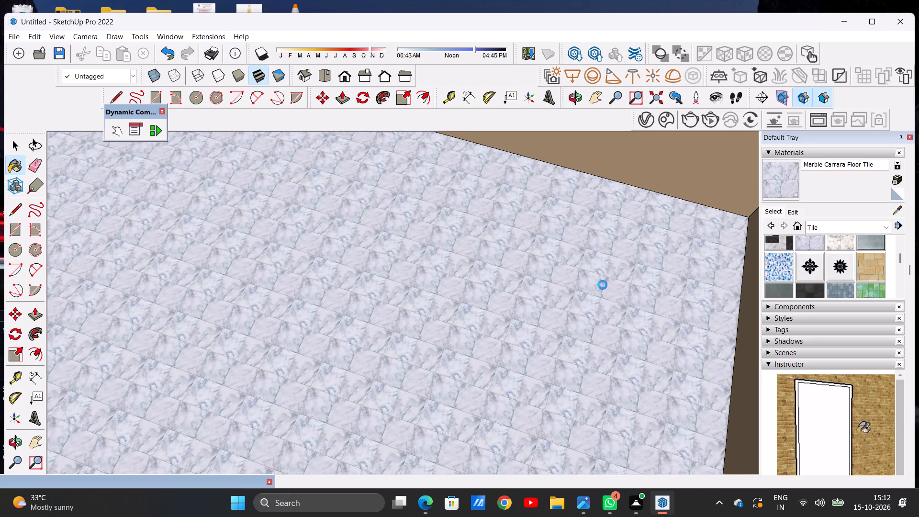
{"action": "left_click", "coordinate": [789, 209]}
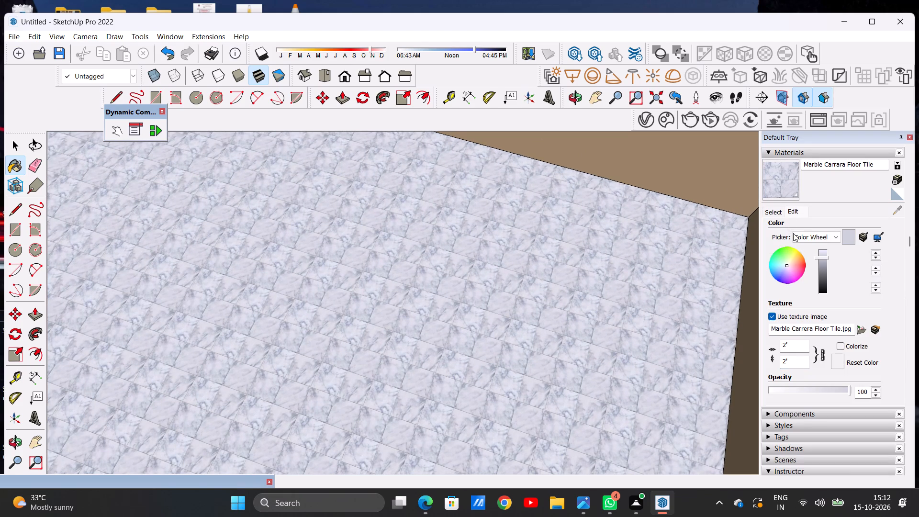
{"action": "left_click", "coordinate": [788, 359]}
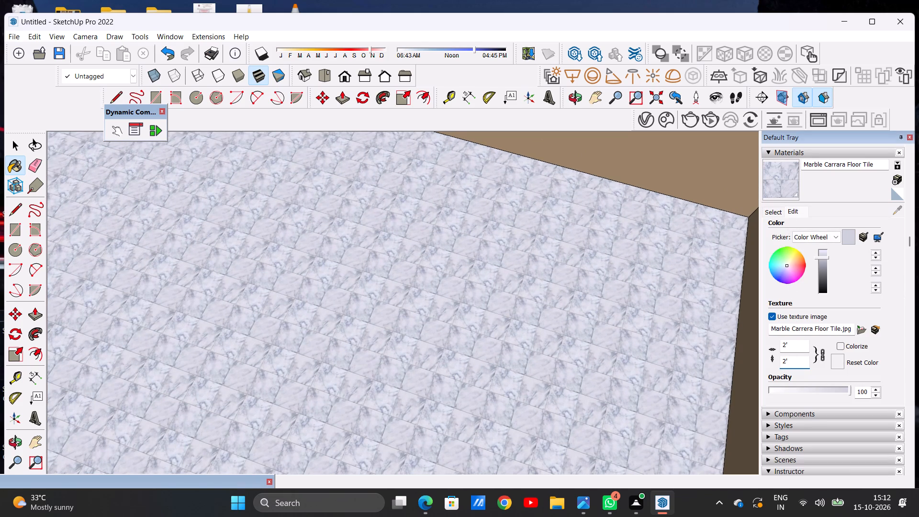
{"action": "key", "text": "BackSpace"}
{"action": "key", "text": "BackSpace"}
{"action": "key", "text": "BackSpace"}
{"action": "key", "text": "BackSpace"}
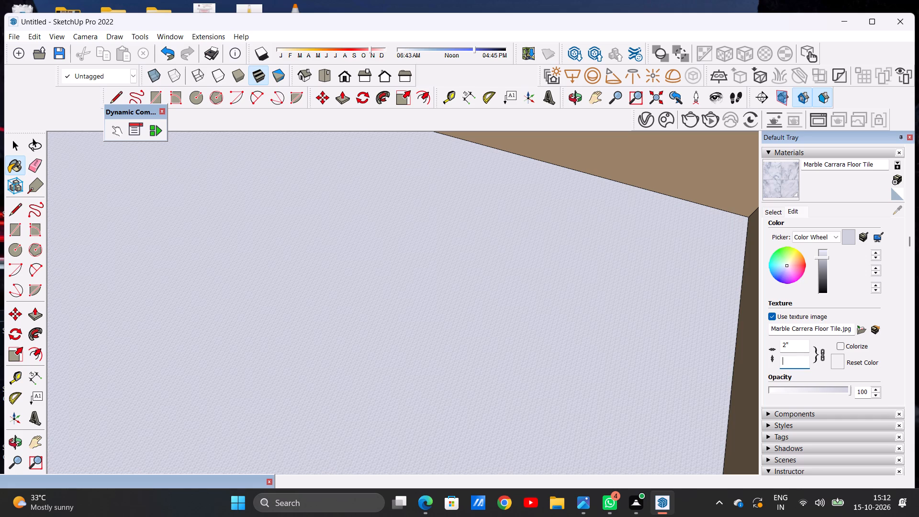
{"action": "type", "text": "10'"}
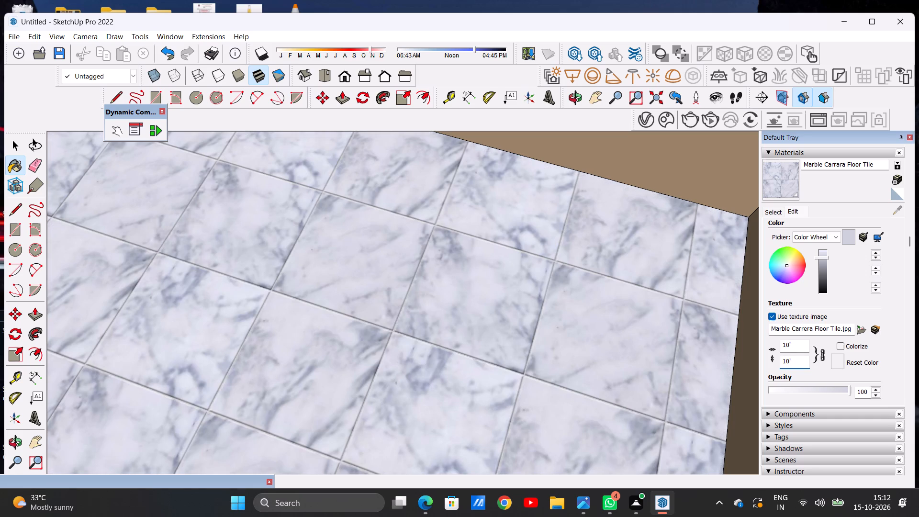
{"action": "key", "text": "Return"}
Examine the tiled floors of the upper glass-railed balconies, including the topmost one, from several angles.
{"action": "scroll", "coordinate": [568, 329], "scroll_direction": "down", "scroll_amount": 18}
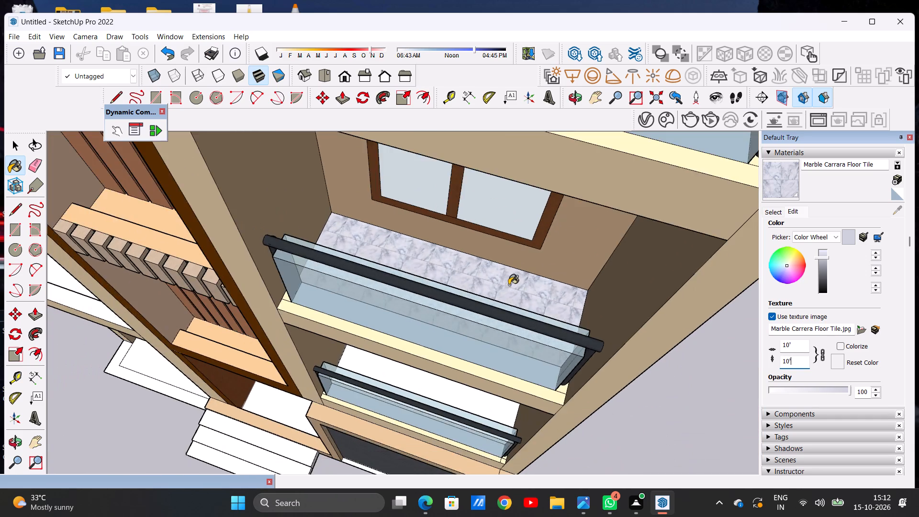
{"action": "scroll", "coordinate": [509, 281], "scroll_direction": "down", "scroll_amount": 19}
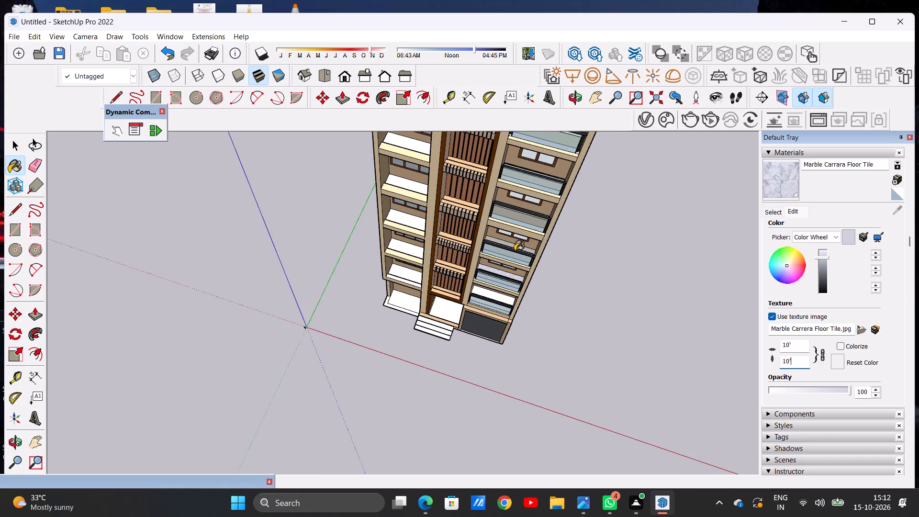
{"action": "scroll", "coordinate": [512, 296], "scroll_direction": "down", "scroll_amount": 2}
{"action": "scroll", "coordinate": [526, 182], "scroll_direction": "up", "scroll_amount": 20}
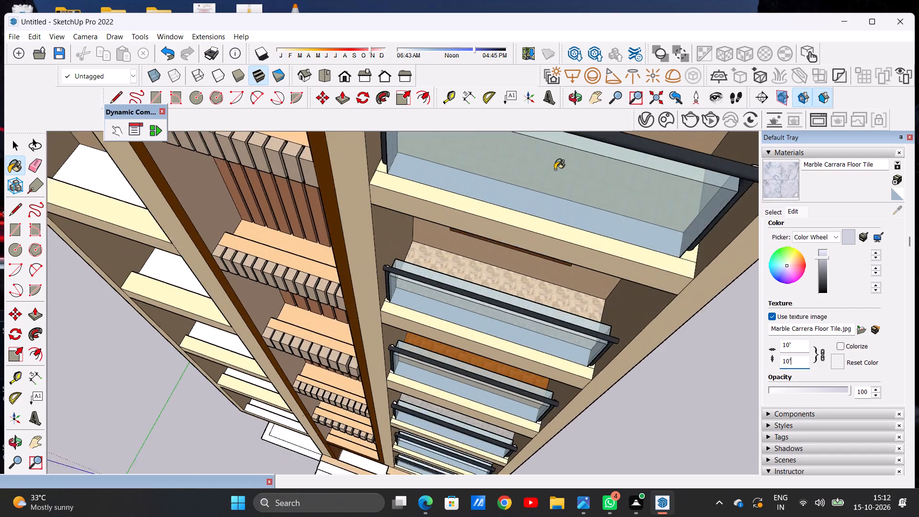
{"action": "scroll", "coordinate": [555, 169], "scroll_direction": "up", "scroll_amount": 8}
{"action": "middle_click_drag", "start_coordinate": [587, 169], "coordinate": [566, 226]}
{"action": "scroll", "coordinate": [565, 226], "scroll_direction": "up", "scroll_amount": 1}
{"action": "scroll", "coordinate": [552, 215], "scroll_direction": "down", "scroll_amount": 9}
{"action": "scroll", "coordinate": [550, 214], "scroll_direction": "up", "scroll_amount": 1}
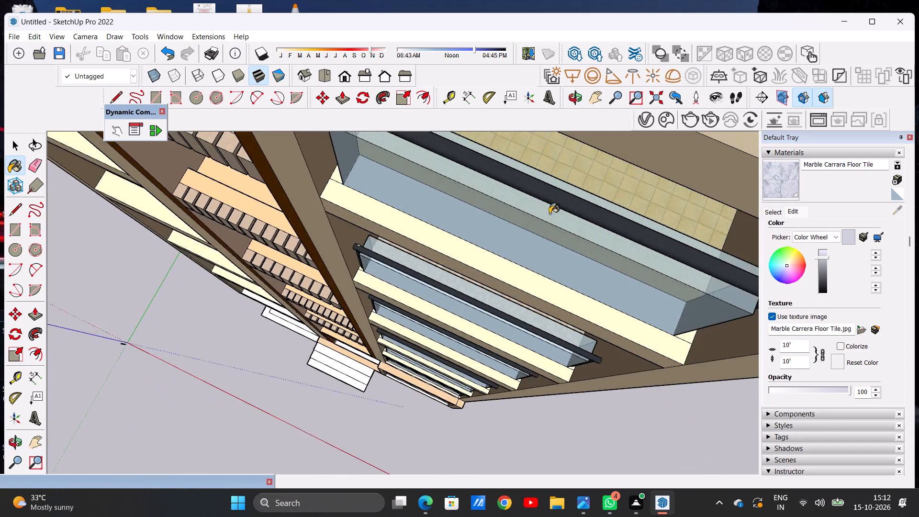
{"action": "scroll", "coordinate": [549, 214], "scroll_direction": "down", "scroll_amount": 5}
{"action": "middle_click_drag", "start_coordinate": [609, 198], "coordinate": [445, 168]}
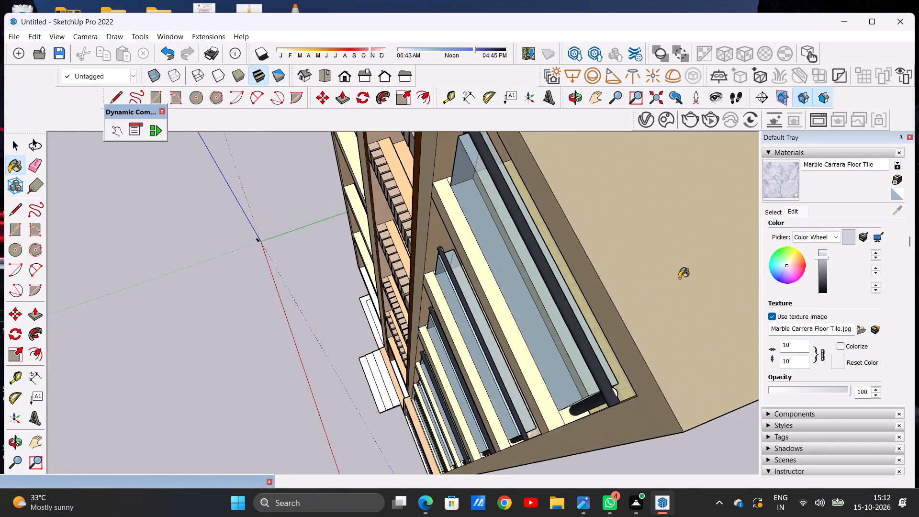
{"action": "scroll", "coordinate": [678, 278], "scroll_direction": "up", "scroll_amount": 12}
{"action": "middle_click_drag", "start_coordinate": [612, 289], "coordinate": [650, 263]}
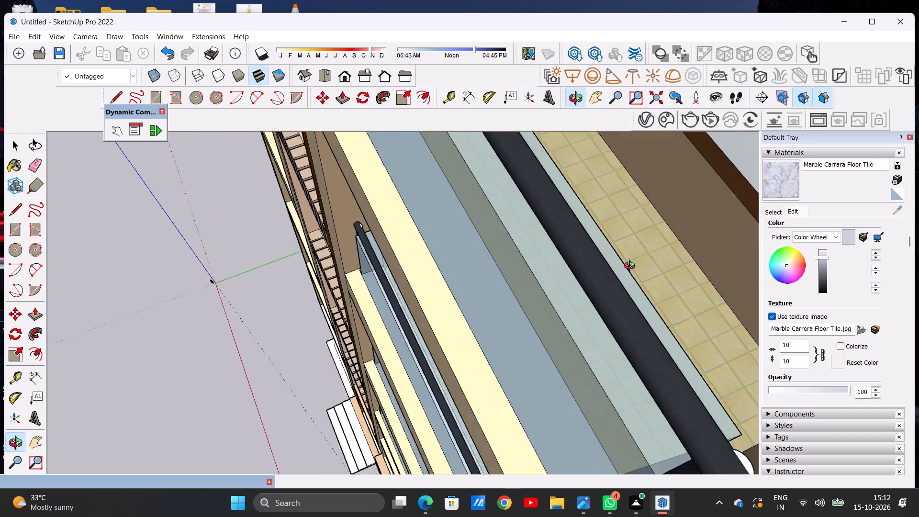
{"action": "middle_click_drag", "start_coordinate": [650, 263], "coordinate": [706, 242]}
{"action": "scroll", "coordinate": [631, 283], "scroll_direction": "down", "scroll_amount": 11}
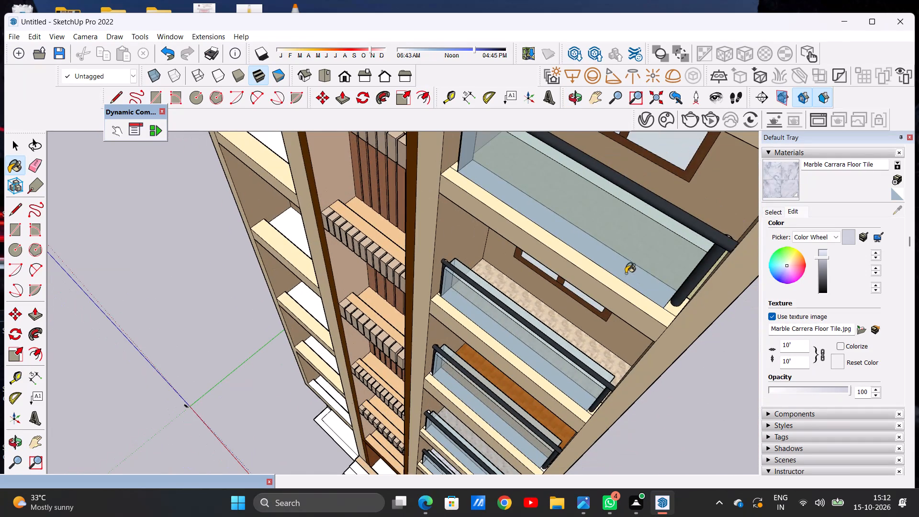
{"action": "middle_click_drag", "start_coordinate": [652, 256], "coordinate": [523, 223]}
{"action": "scroll", "coordinate": [602, 187], "scroll_direction": "up", "scroll_amount": 9}
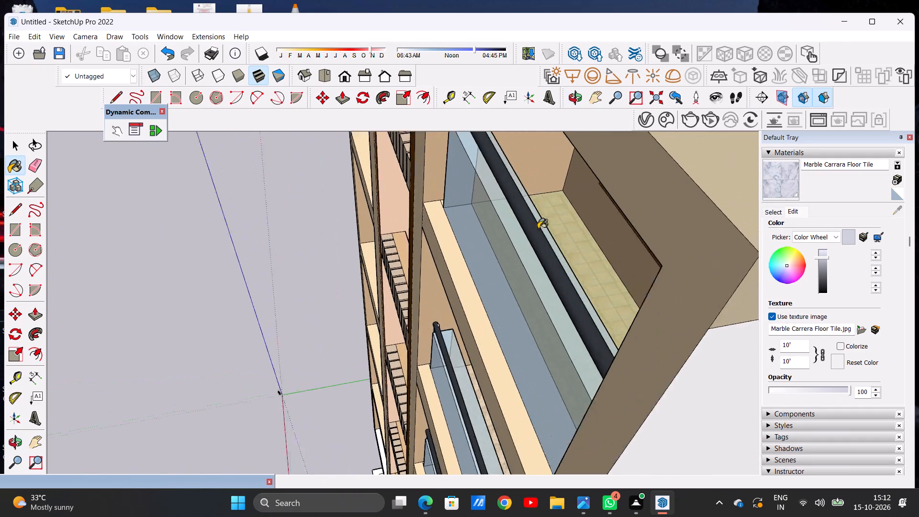
{"action": "scroll", "coordinate": [538, 229], "scroll_direction": "up", "scroll_amount": 8}
{"action": "scroll", "coordinate": [564, 225], "scroll_direction": "down", "scroll_amount": 1}
{"action": "middle_click_drag", "start_coordinate": [563, 251], "coordinate": [537, 224]}
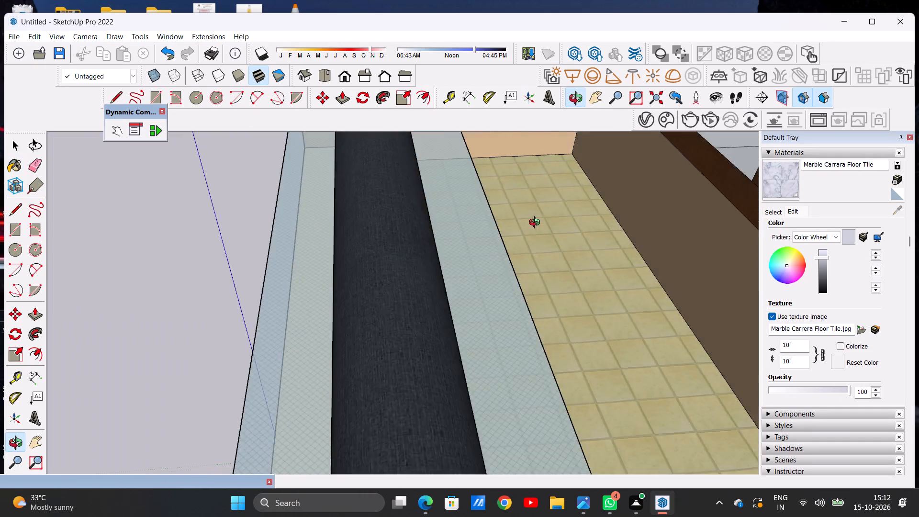
{"action": "middle_click_drag", "start_coordinate": [537, 224], "coordinate": [615, 216]}
Examine the lower glass-railed balconies and inspect the marble-tiled floor of the fifth one up close.
{"action": "scroll", "coordinate": [538, 281], "scroll_direction": "down", "scroll_amount": 20}
{"action": "scroll", "coordinate": [538, 281], "scroll_direction": "down", "scroll_amount": 5}
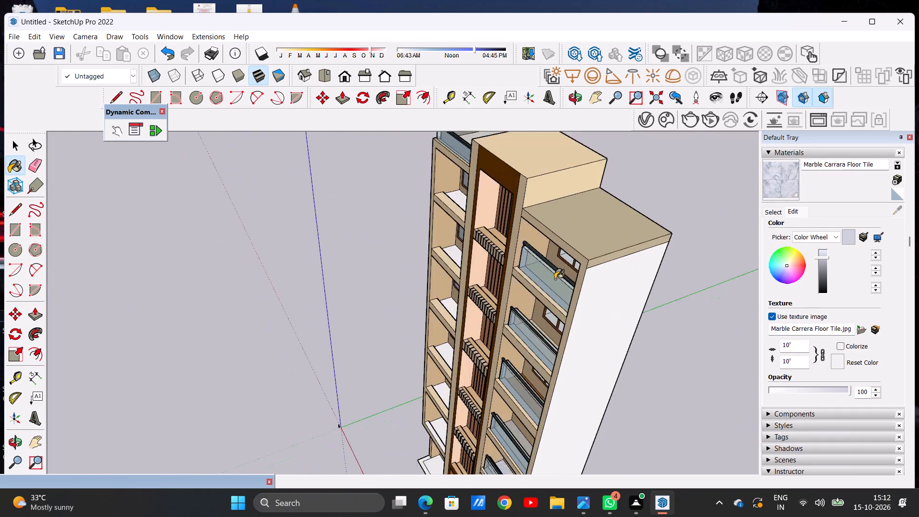
{"action": "scroll", "coordinate": [555, 279], "scroll_direction": "down", "scroll_amount": 13}
{"action": "scroll", "coordinate": [536, 367], "scroll_direction": "up", "scroll_amount": 14}
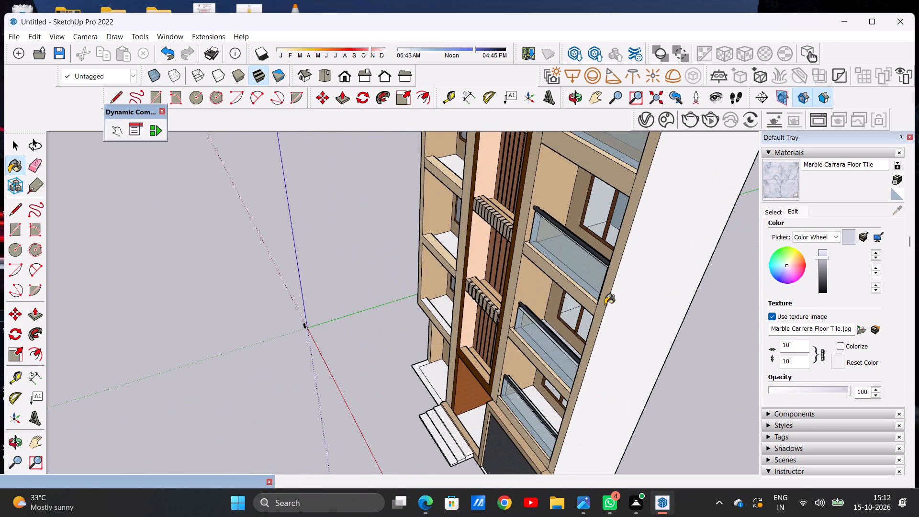
{"action": "middle_click_drag", "start_coordinate": [605, 304], "coordinate": [658, 318]}
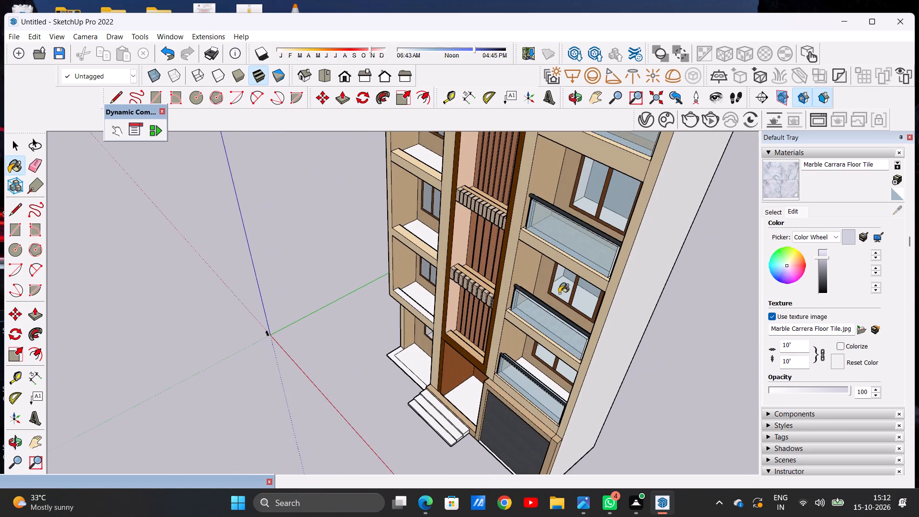
{"action": "scroll", "coordinate": [562, 291], "scroll_direction": "up", "scroll_amount": 12}
{"action": "middle_click_drag", "start_coordinate": [539, 307], "coordinate": [537, 342]}
{"action": "scroll", "coordinate": [498, 369], "scroll_direction": "up", "scroll_amount": 3}
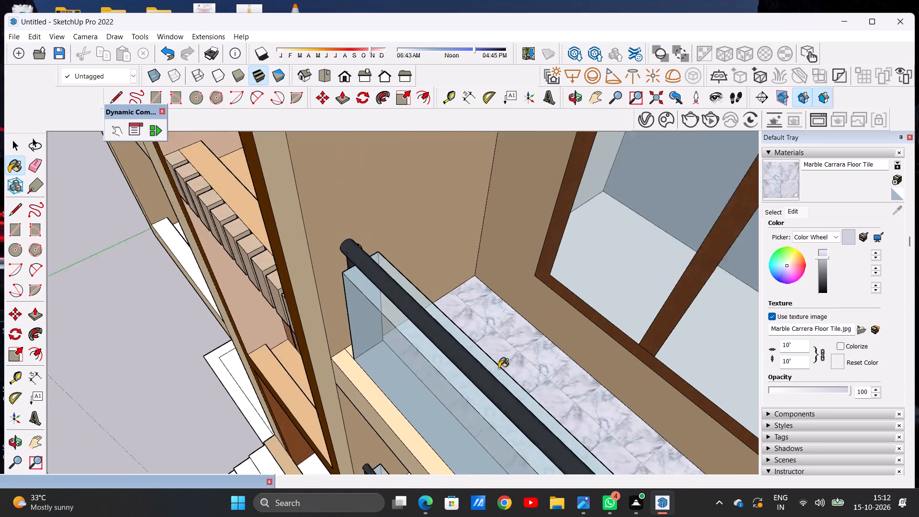
{"action": "scroll", "coordinate": [499, 368], "scroll_direction": "up", "scroll_amount": 16}
{"action": "scroll", "coordinate": [534, 304], "scroll_direction": "down", "scroll_amount": 12}
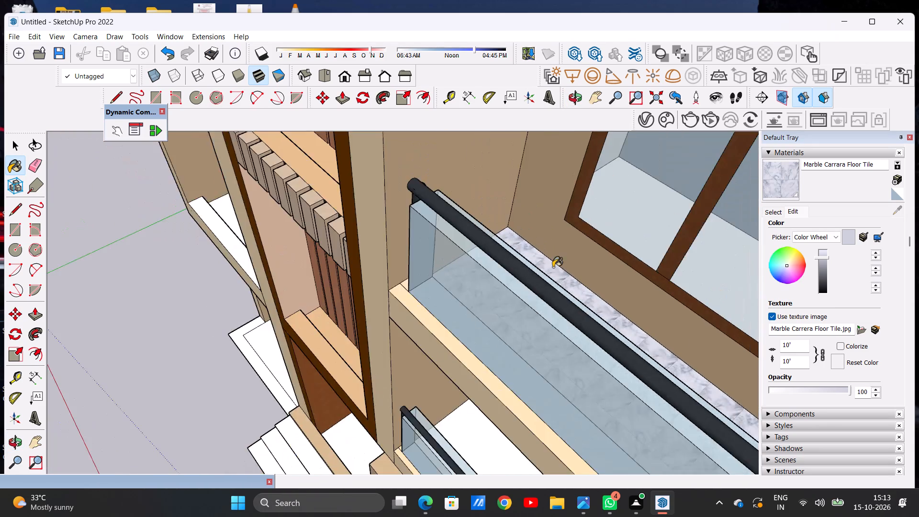
Paint the floor of the lowest glass-railed balcony, directly above the dark shutter, with Tile Veriegated Stone.
{"action": "scroll", "coordinate": [553, 267], "scroll_direction": "down", "scroll_amount": 15}
{"action": "scroll", "coordinate": [560, 364], "scroll_direction": "up", "scroll_amount": 15}
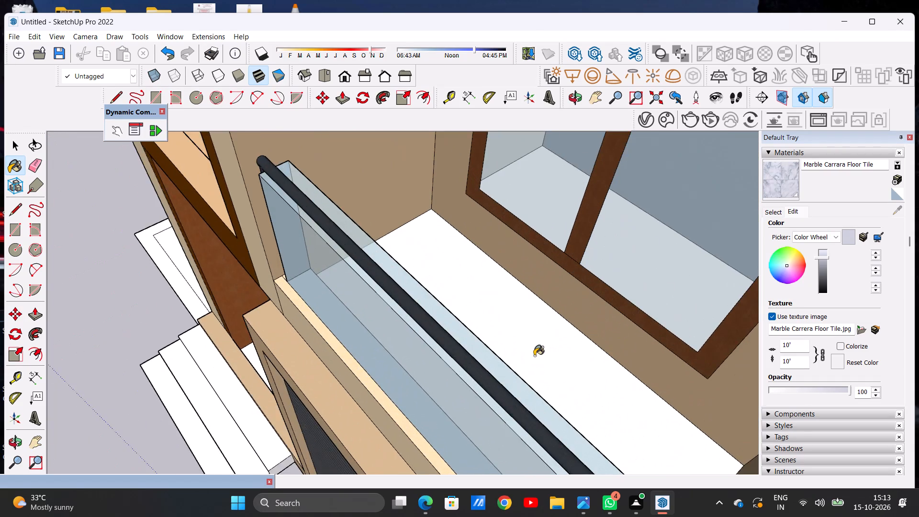
{"action": "scroll", "coordinate": [534, 356], "scroll_direction": "up", "scroll_amount": 4}
{"action": "left_click", "coordinate": [769, 213]}
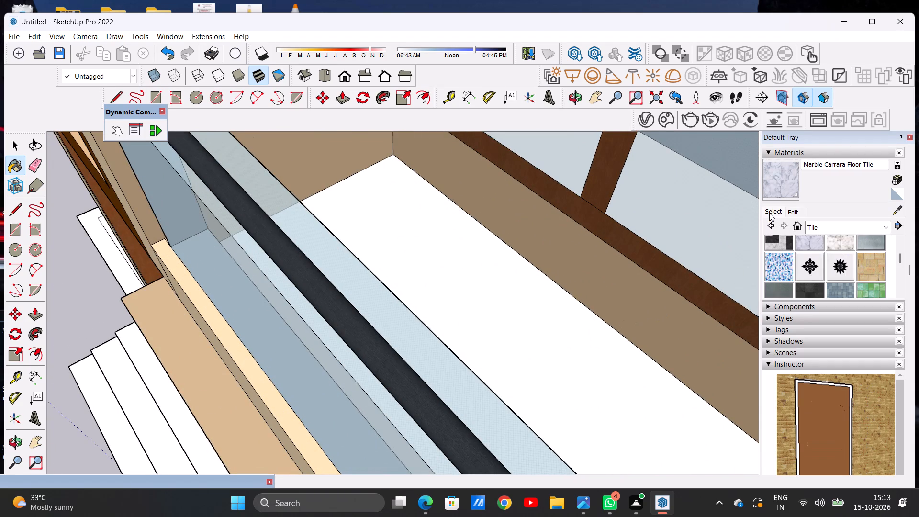
{"action": "scroll", "coordinate": [841, 265], "scroll_direction": "up", "scroll_amount": 1}
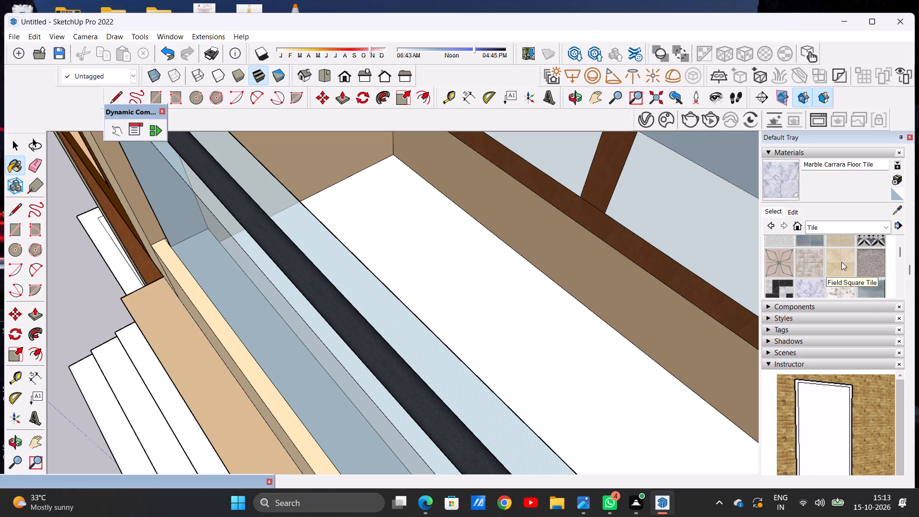
{"action": "scroll", "coordinate": [841, 262], "scroll_direction": "down", "scroll_amount": 1}
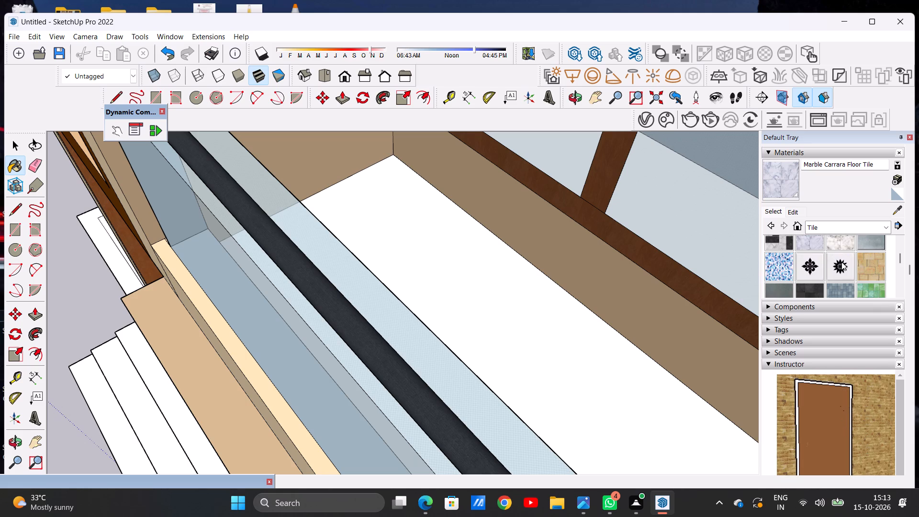
{"action": "scroll", "coordinate": [838, 265], "scroll_direction": "down", "scroll_amount": 1}
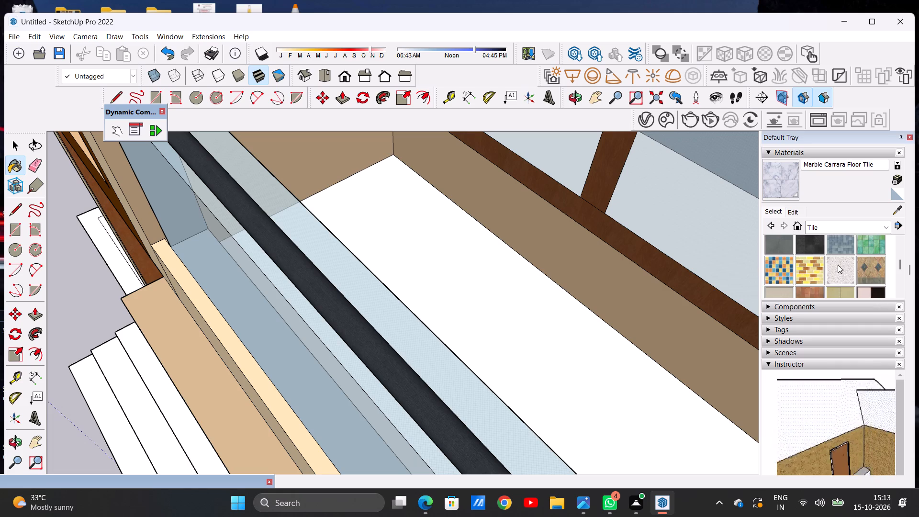
{"action": "scroll", "coordinate": [838, 265], "scroll_direction": "down", "scroll_amount": 2}
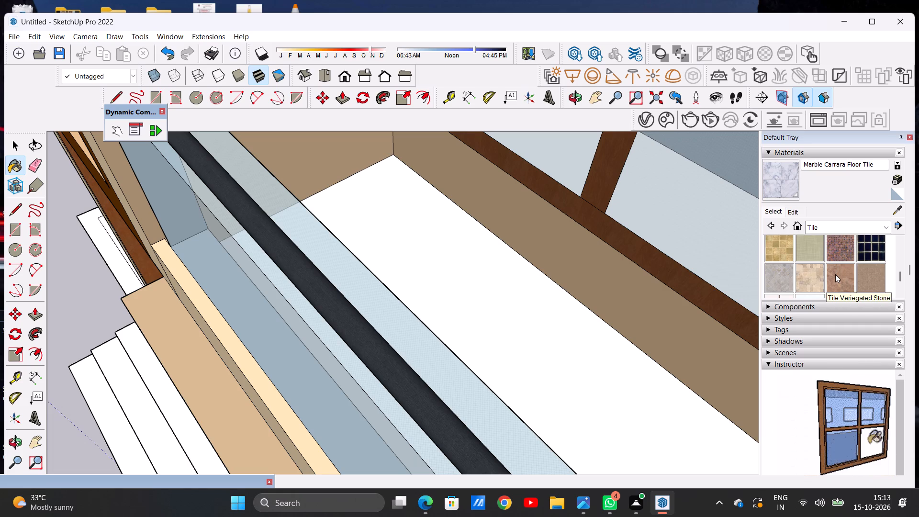
{"action": "left_click", "coordinate": [835, 274]}
{"action": "left_click", "coordinate": [556, 327]}
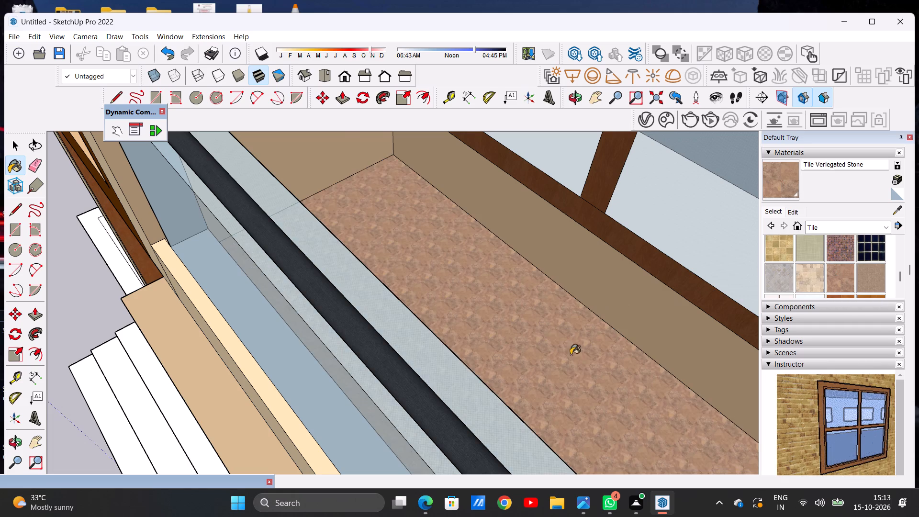
Set the Tile Veriegated Stone texture size to 10' by 10'.
{"action": "scroll", "coordinate": [573, 380], "scroll_direction": "up", "scroll_amount": 14}
{"action": "scroll", "coordinate": [666, 280], "scroll_direction": "down", "scroll_amount": 12}
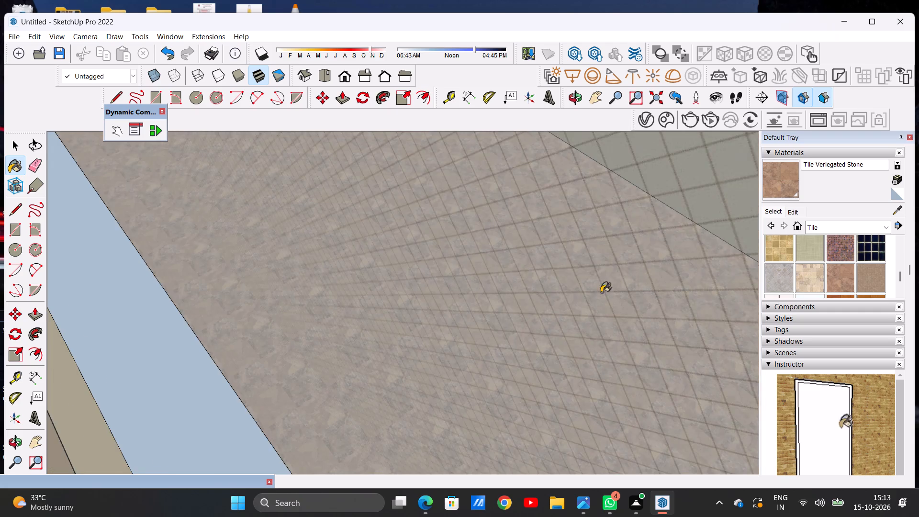
{"action": "scroll", "coordinate": [601, 292], "scroll_direction": "down", "scroll_amount": 3}
{"action": "scroll", "coordinate": [577, 308], "scroll_direction": "down", "scroll_amount": 20}
{"action": "scroll", "coordinate": [577, 308], "scroll_direction": "down", "scroll_amount": 16}
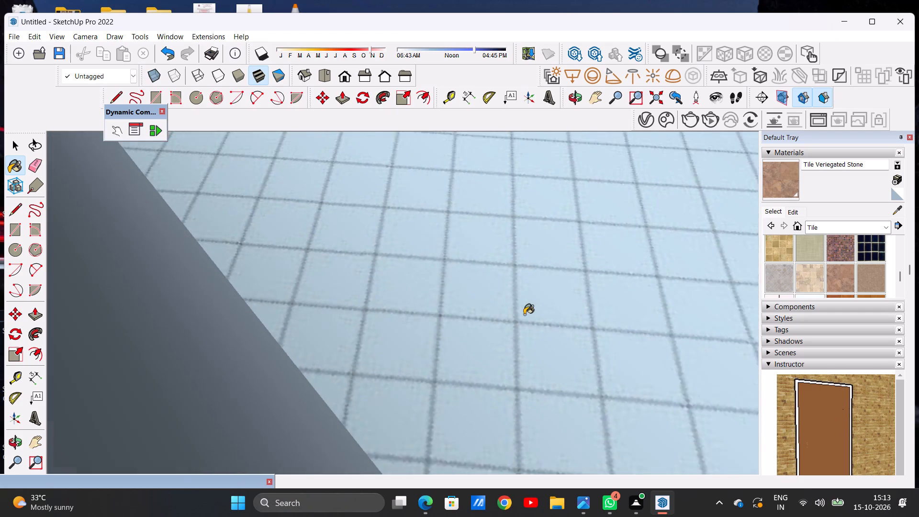
{"action": "scroll", "coordinate": [524, 315], "scroll_direction": "down", "scroll_amount": 20}
{"action": "scroll", "coordinate": [524, 315], "scroll_direction": "down", "scroll_amount": 20}
{"action": "scroll", "coordinate": [524, 315], "scroll_direction": "down", "scroll_amount": 5}
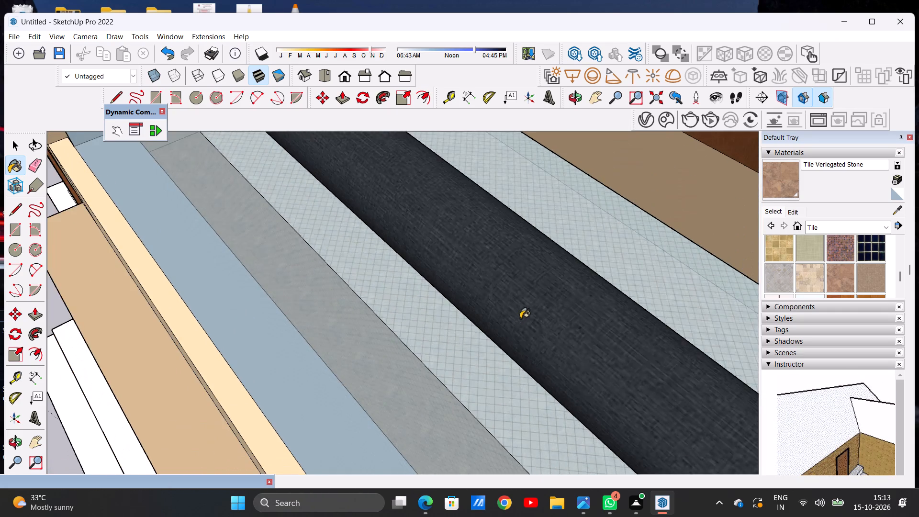
{"action": "scroll", "coordinate": [520, 318], "scroll_direction": "down", "scroll_amount": 20}
{"action": "scroll", "coordinate": [520, 318], "scroll_direction": "down", "scroll_amount": 9}
{"action": "scroll", "coordinate": [609, 261], "scroll_direction": "up", "scroll_amount": 3}
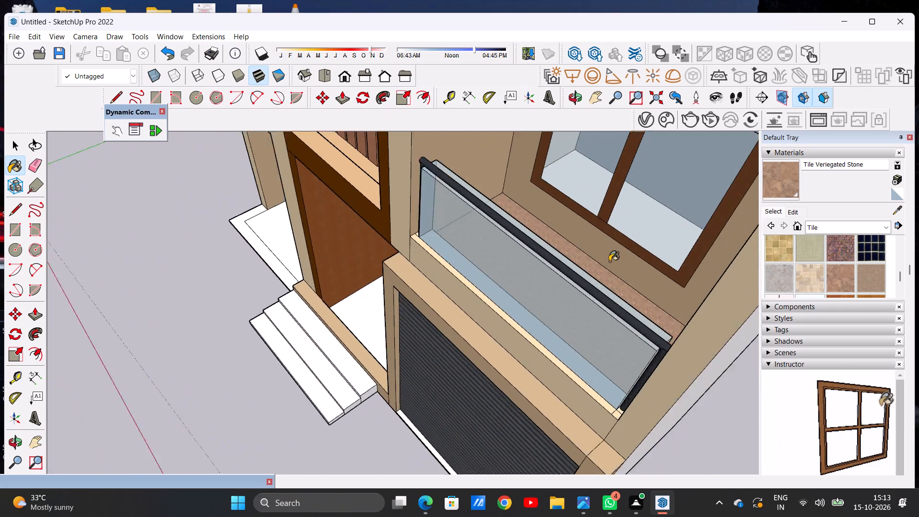
{"action": "scroll", "coordinate": [609, 261], "scroll_direction": "up", "scroll_amount": 5}
{"action": "middle_click_drag", "start_coordinate": [583, 269], "coordinate": [536, 284]}
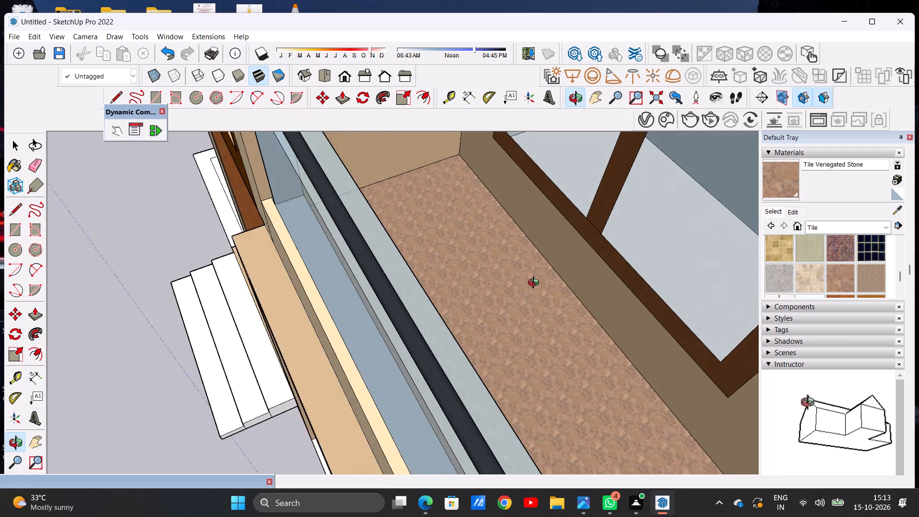
{"action": "middle_click_drag", "start_coordinate": [536, 284], "coordinate": [537, 285]}
{"action": "scroll", "coordinate": [535, 324], "scroll_direction": "up", "scroll_amount": 7}
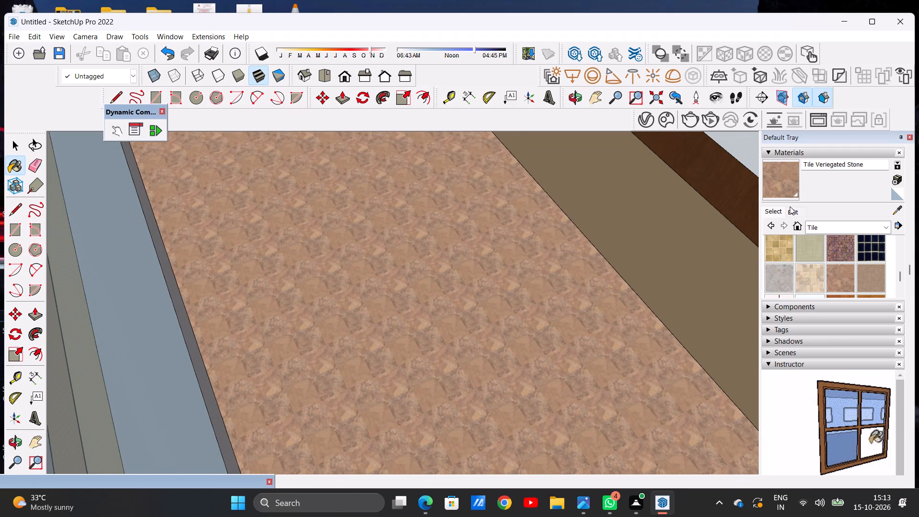
{"action": "left_click", "coordinate": [790, 209]}
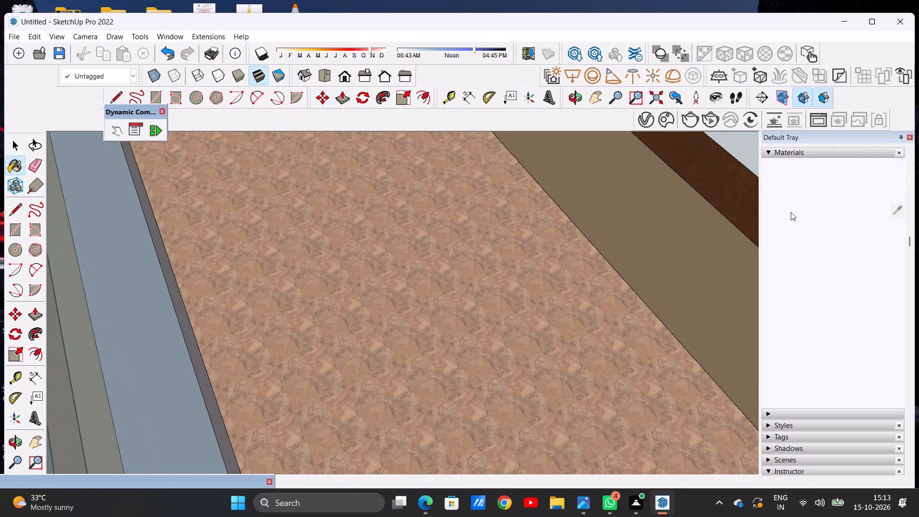
{"action": "left_click", "coordinate": [791, 212]}
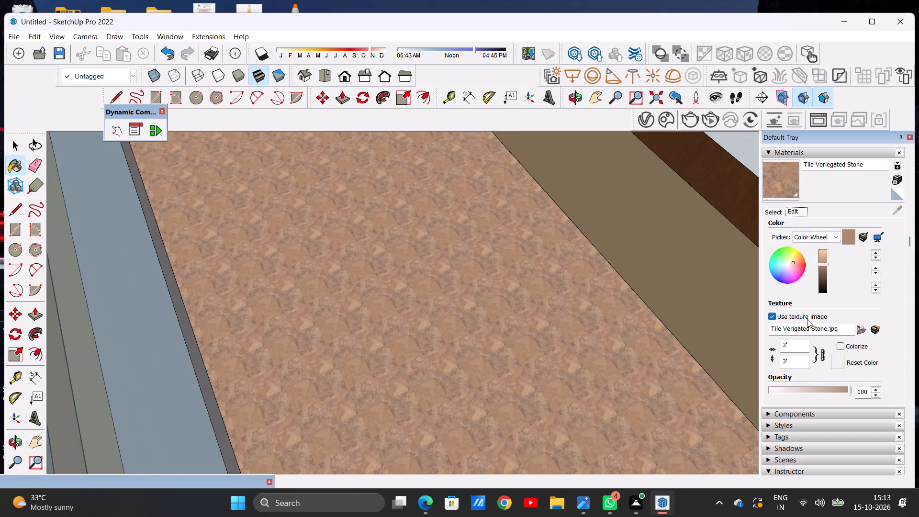
{"action": "scroll", "coordinate": [807, 319], "scroll_direction": "down", "scroll_amount": 1}
{"action": "left_click", "coordinate": [789, 302]}
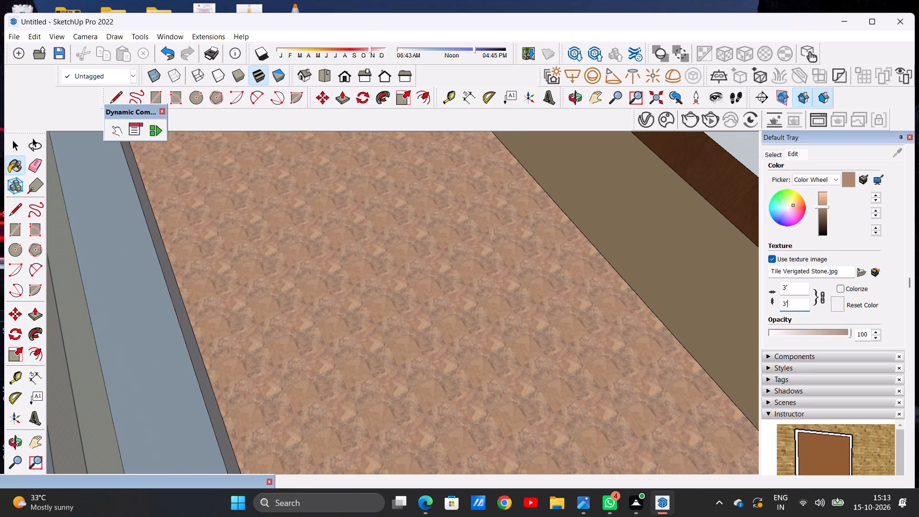
{"action": "key", "text": "BackSpace"}
{"action": "key", "text": "BackSpace"}
{"action": "key", "text": "BackSpace"}
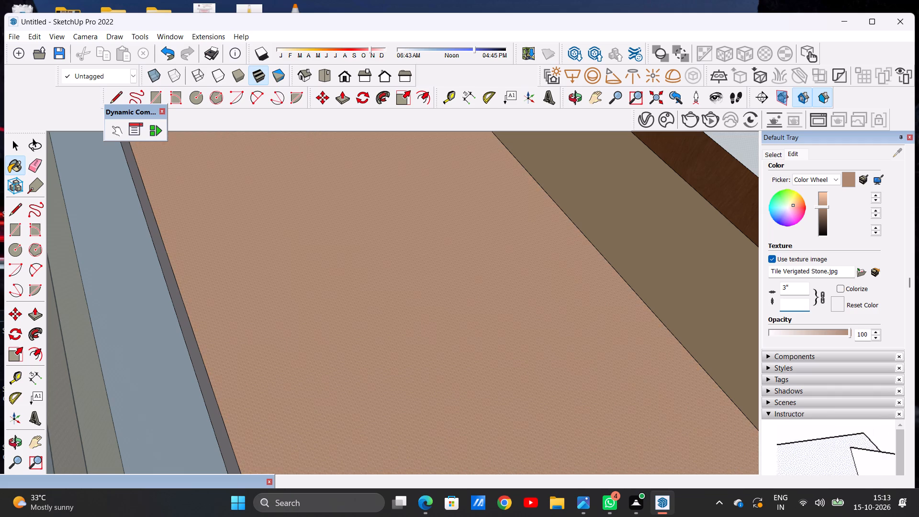
{"action": "type", "text": "10'"}
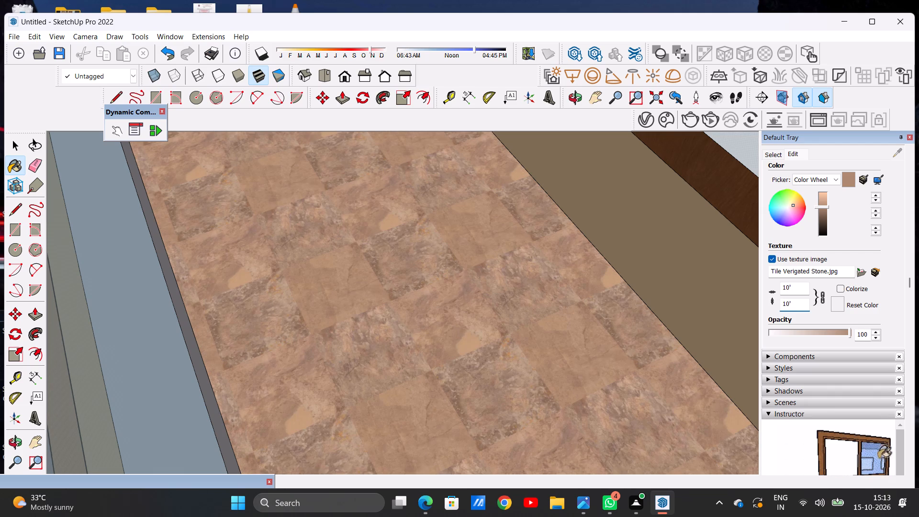
{"action": "key", "text": "Return"}
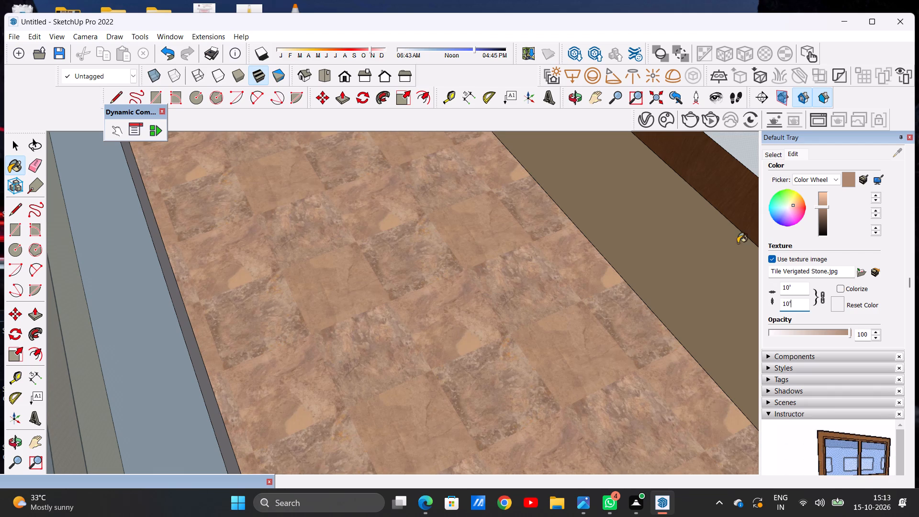
Examine the newly tiled lowest balcony, the whole facade and the unpainted floors of the open balconies without glass railings.
{"action": "scroll", "coordinate": [486, 285], "scroll_direction": "down", "scroll_amount": 19}
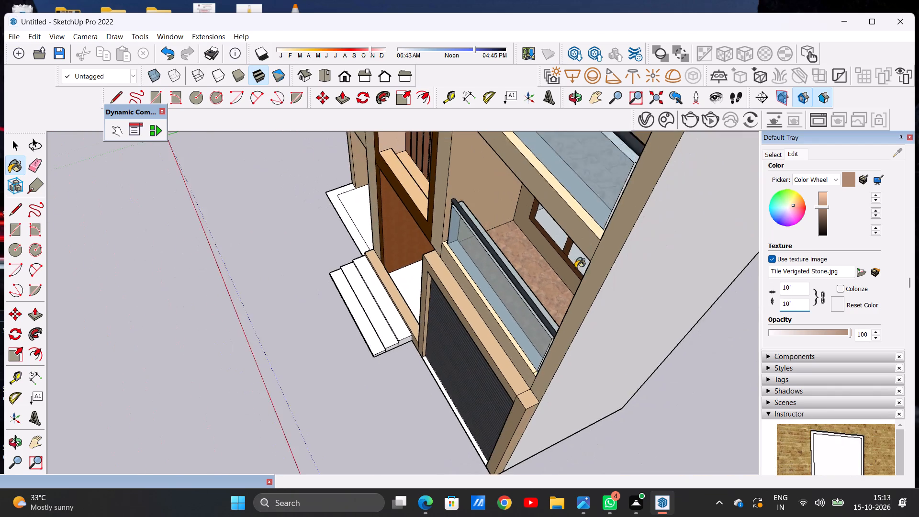
{"action": "scroll", "coordinate": [575, 268], "scroll_direction": "down", "scroll_amount": 5}
{"action": "scroll", "coordinate": [464, 333], "scroll_direction": "up", "scroll_amount": 3}
{"action": "scroll", "coordinate": [465, 332], "scroll_direction": "down", "scroll_amount": 1}
{"action": "scroll", "coordinate": [466, 331], "scroll_direction": "up", "scroll_amount": 2}
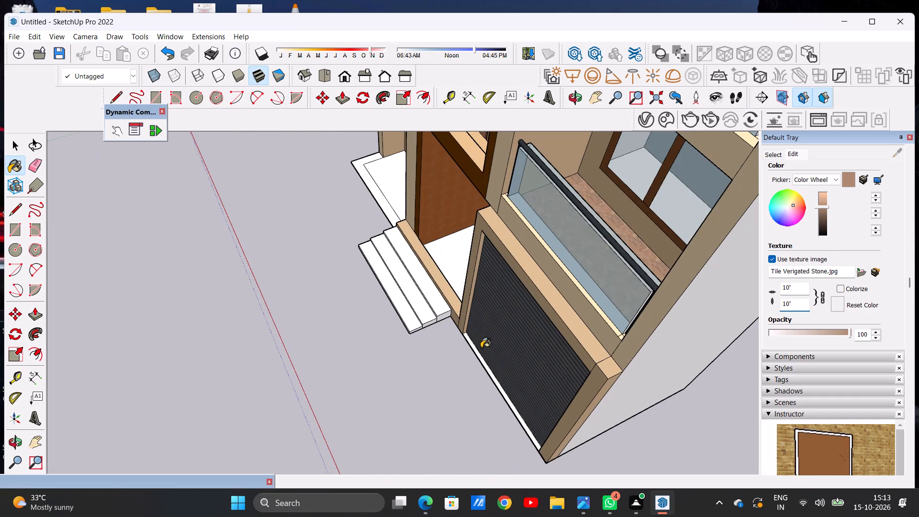
{"action": "middle_click_drag", "start_coordinate": [480, 348], "coordinate": [574, 279]}
{"action": "scroll", "coordinate": [574, 279], "scroll_direction": "up", "scroll_amount": 1}
{"action": "scroll", "coordinate": [557, 332], "scroll_direction": "down", "scroll_amount": 20}
{"action": "scroll", "coordinate": [557, 332], "scroll_direction": "down", "scroll_amount": 1}
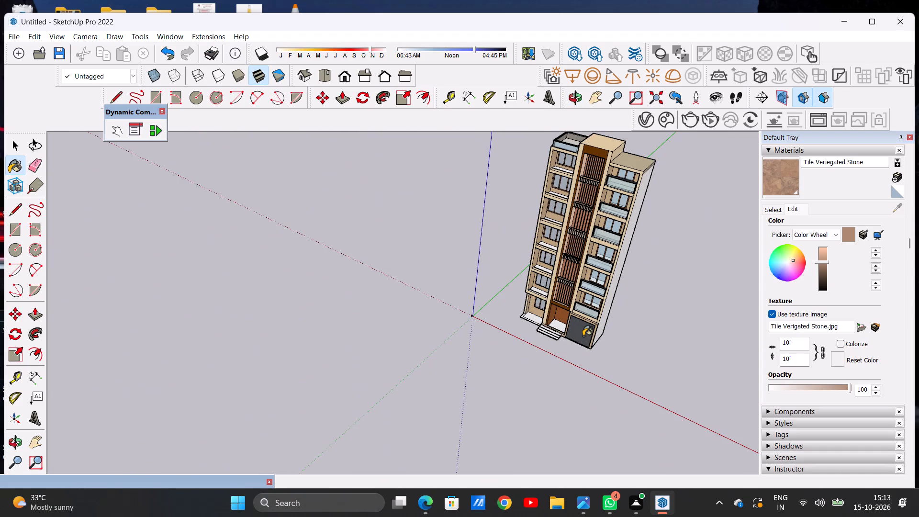
{"action": "scroll", "coordinate": [583, 328], "scroll_direction": "down", "scroll_amount": 1}
{"action": "scroll", "coordinate": [573, 177], "scroll_direction": "up", "scroll_amount": 12}
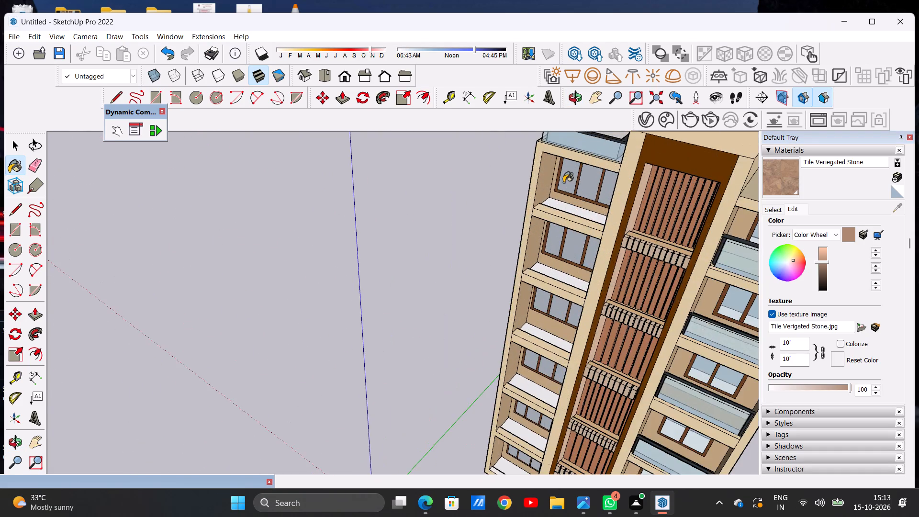
{"action": "scroll", "coordinate": [564, 185], "scroll_direction": "up", "scroll_amount": 14}
{"action": "middle_click_drag", "start_coordinate": [600, 227], "coordinate": [617, 256]}
{"action": "scroll", "coordinate": [617, 256], "scroll_direction": "up", "scroll_amount": 3}
{"action": "key", "text": "space"}
{"action": "scroll", "coordinate": [465, 252], "scroll_direction": "down", "scroll_amount": 9}
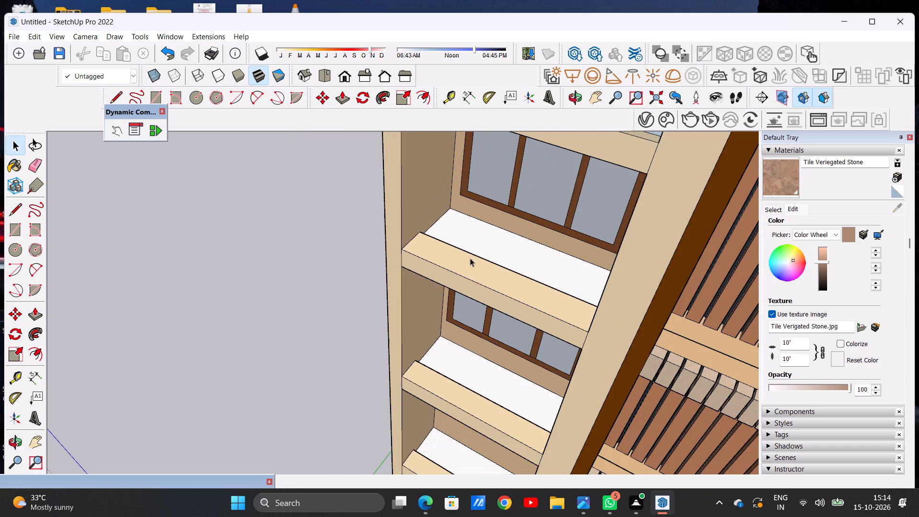
Check the building in the standard top and front views and from an oblique angle.
{"action": "left_click", "coordinate": [324, 69]}
{"action": "scroll", "coordinate": [422, 225], "scroll_direction": "down", "scroll_amount": 10}
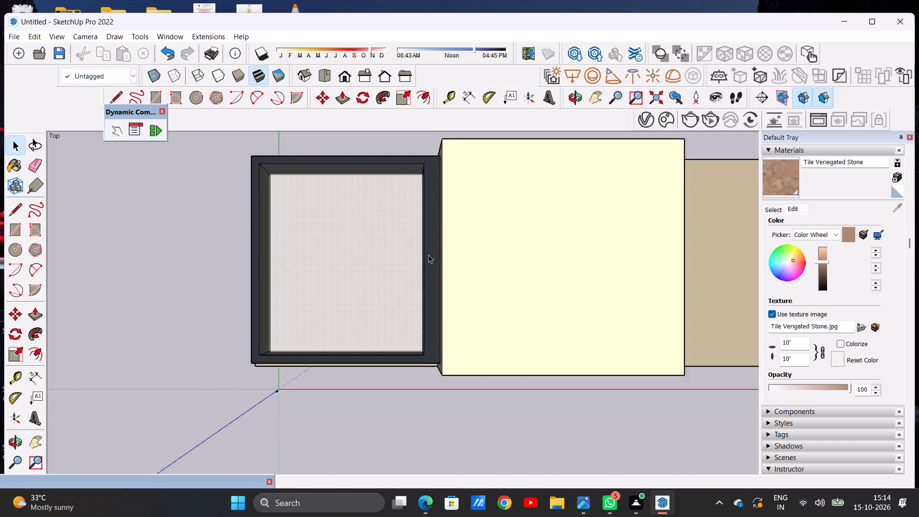
{"action": "scroll", "coordinate": [428, 255], "scroll_direction": "down", "scroll_amount": 3}
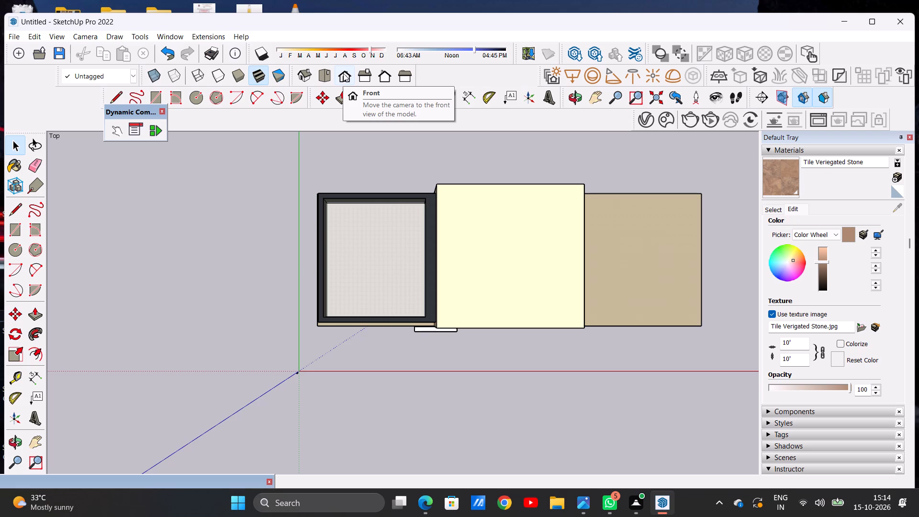
{"action": "left_click", "coordinate": [343, 73]}
{"action": "scroll", "coordinate": [425, 191], "scroll_direction": "down", "scroll_amount": 15}
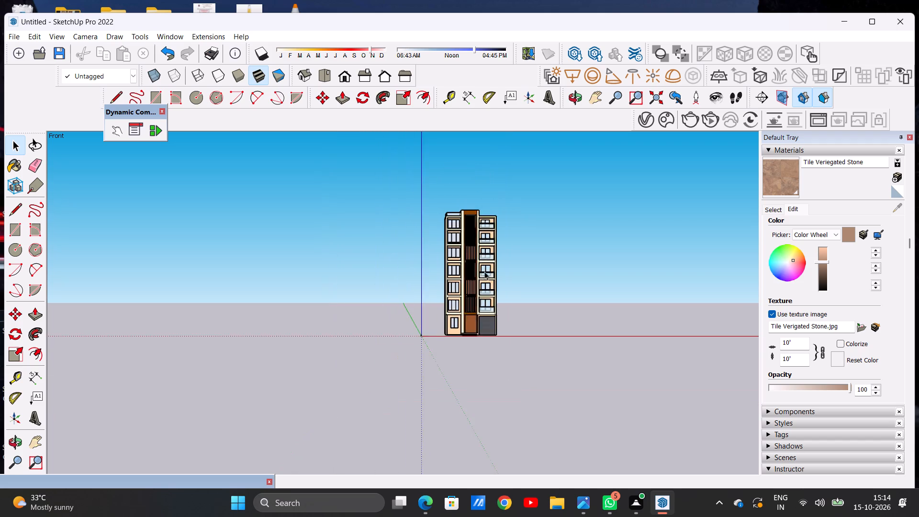
{"action": "scroll", "coordinate": [474, 230], "scroll_direction": "up", "scroll_amount": 10}
{"action": "middle_click_drag", "start_coordinate": [437, 228], "coordinate": [259, 245]}
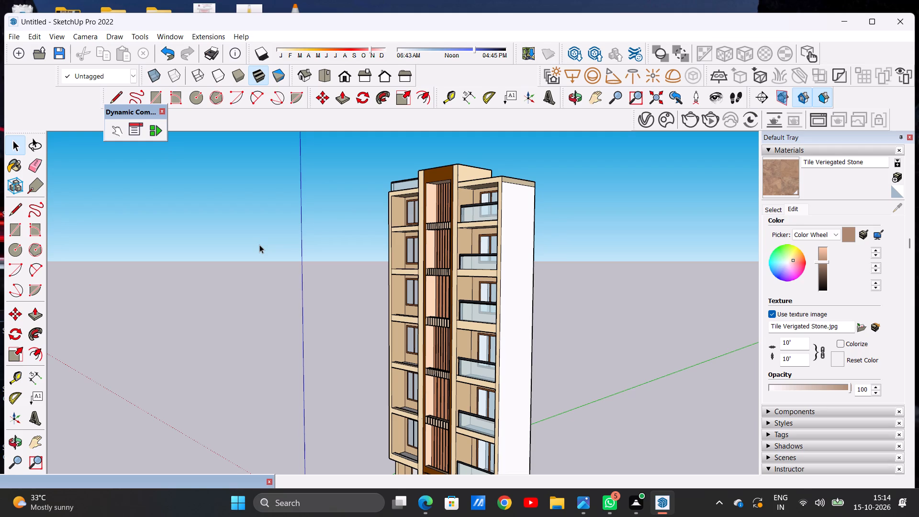
{"action": "scroll", "coordinate": [272, 223], "scroll_direction": "down", "scroll_amount": 3}
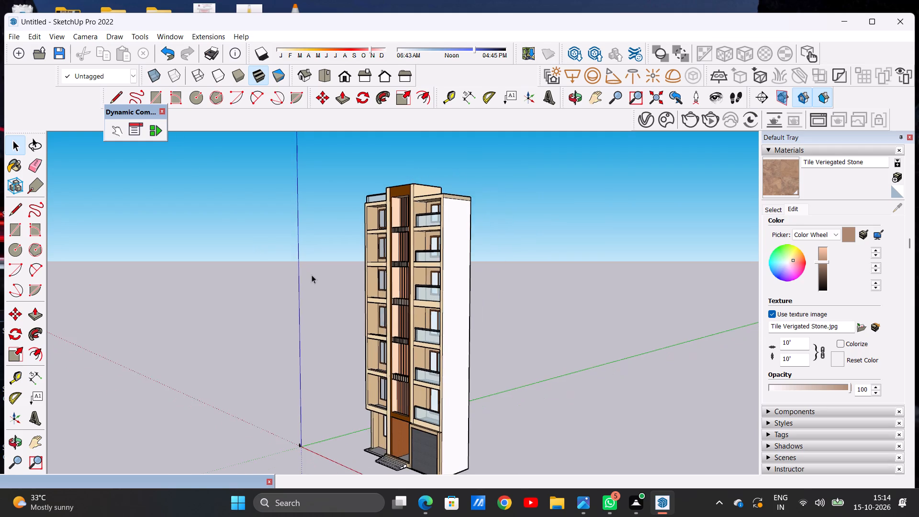
{"action": "scroll", "coordinate": [312, 275], "scroll_direction": "down", "scroll_amount": 2}
{"action": "scroll", "coordinate": [357, 180], "scroll_direction": "up", "scroll_amount": 7}
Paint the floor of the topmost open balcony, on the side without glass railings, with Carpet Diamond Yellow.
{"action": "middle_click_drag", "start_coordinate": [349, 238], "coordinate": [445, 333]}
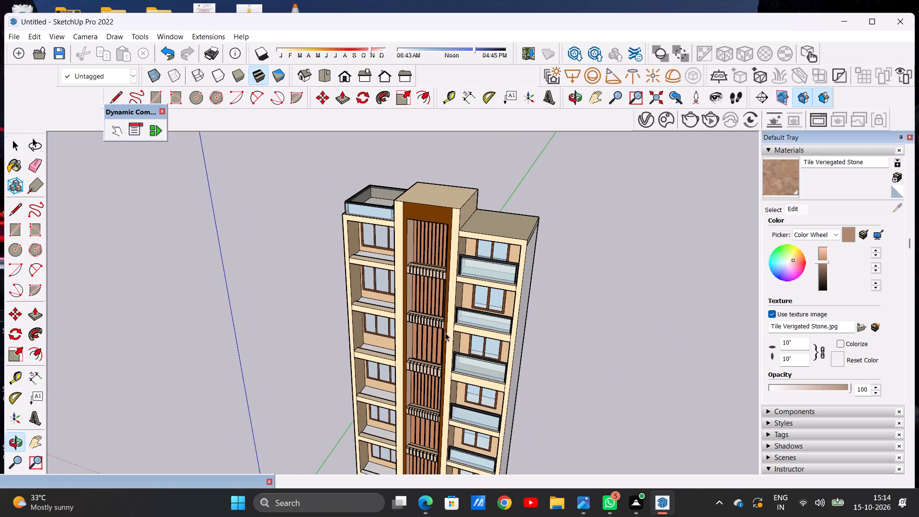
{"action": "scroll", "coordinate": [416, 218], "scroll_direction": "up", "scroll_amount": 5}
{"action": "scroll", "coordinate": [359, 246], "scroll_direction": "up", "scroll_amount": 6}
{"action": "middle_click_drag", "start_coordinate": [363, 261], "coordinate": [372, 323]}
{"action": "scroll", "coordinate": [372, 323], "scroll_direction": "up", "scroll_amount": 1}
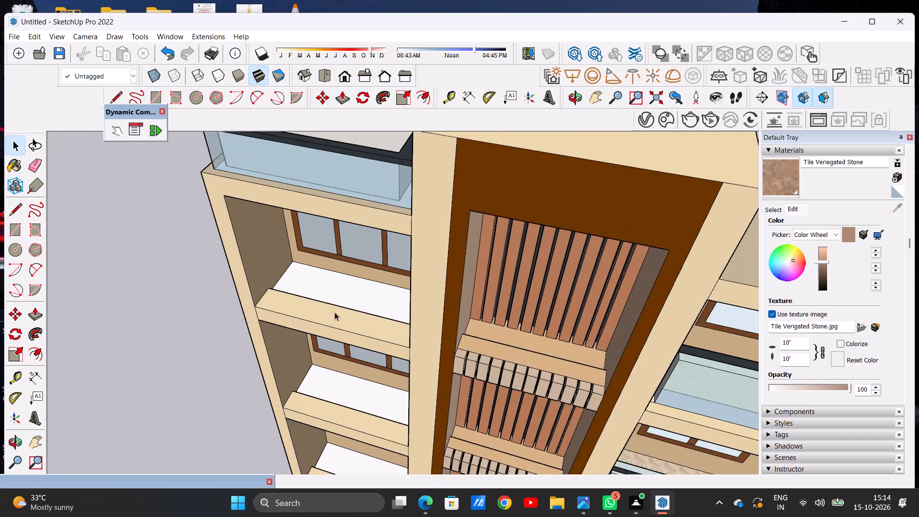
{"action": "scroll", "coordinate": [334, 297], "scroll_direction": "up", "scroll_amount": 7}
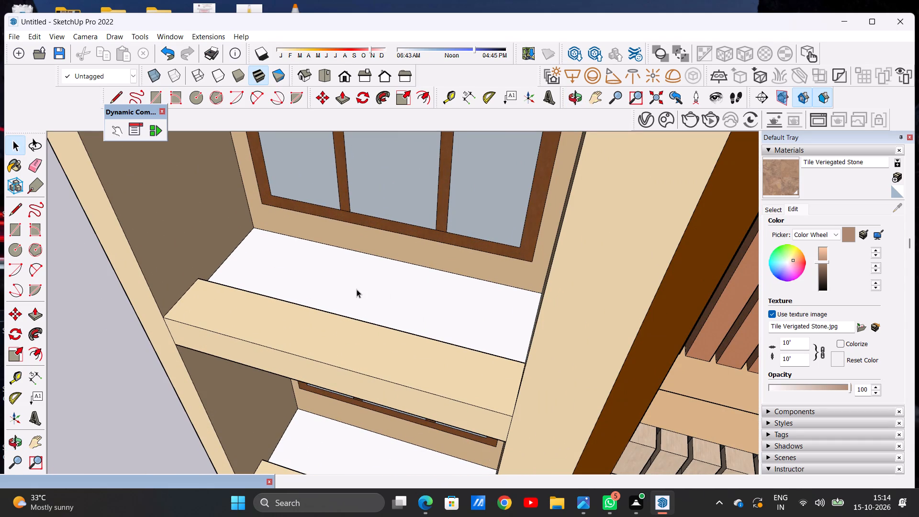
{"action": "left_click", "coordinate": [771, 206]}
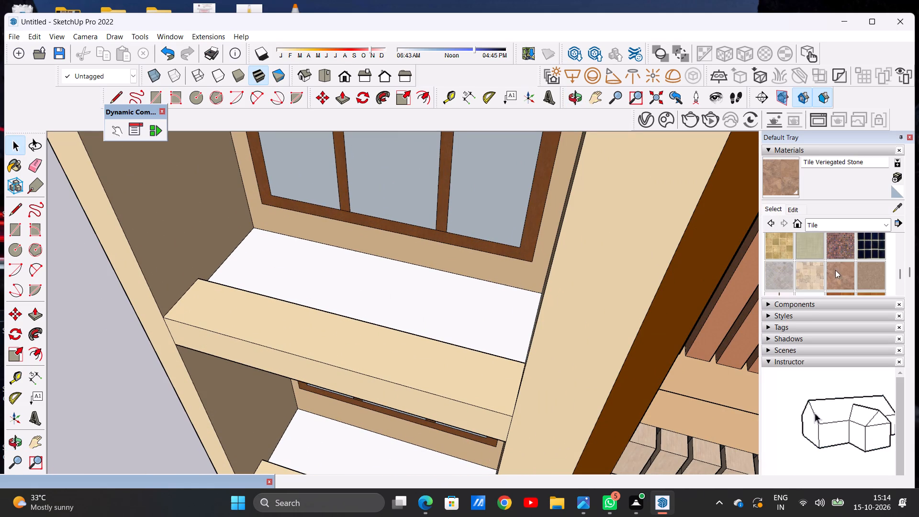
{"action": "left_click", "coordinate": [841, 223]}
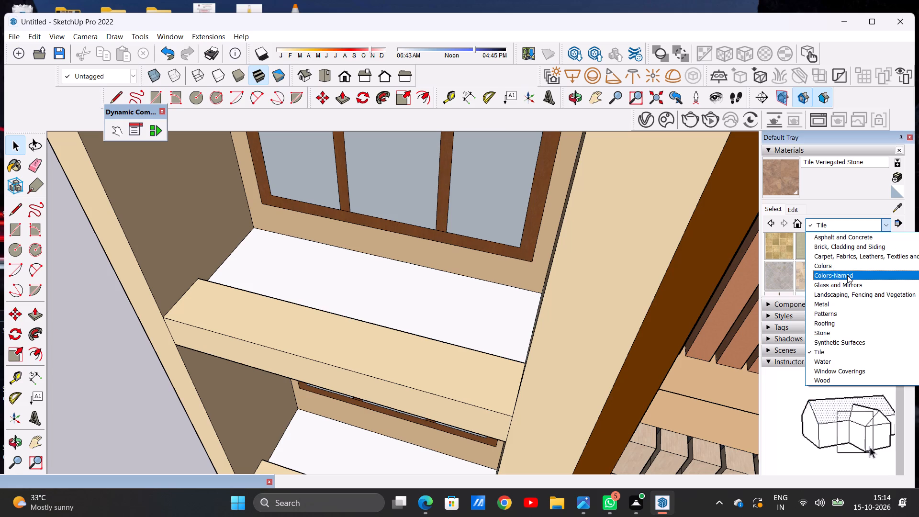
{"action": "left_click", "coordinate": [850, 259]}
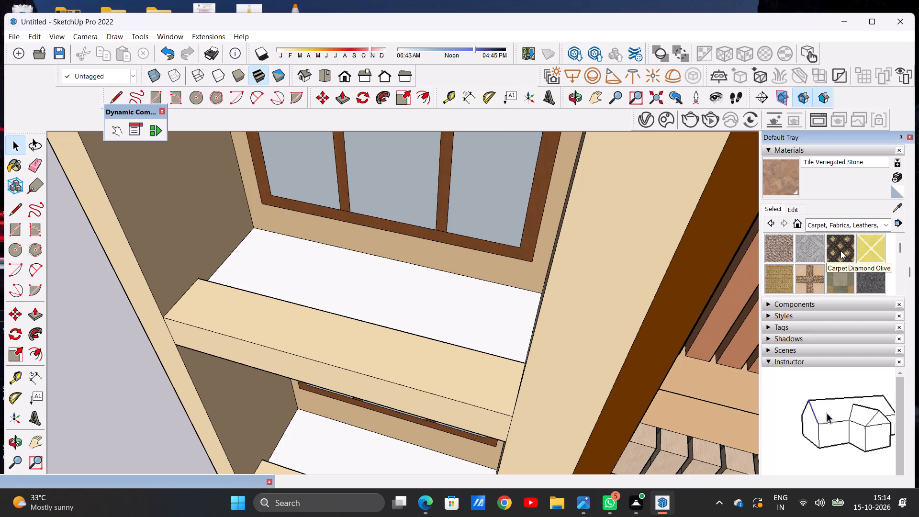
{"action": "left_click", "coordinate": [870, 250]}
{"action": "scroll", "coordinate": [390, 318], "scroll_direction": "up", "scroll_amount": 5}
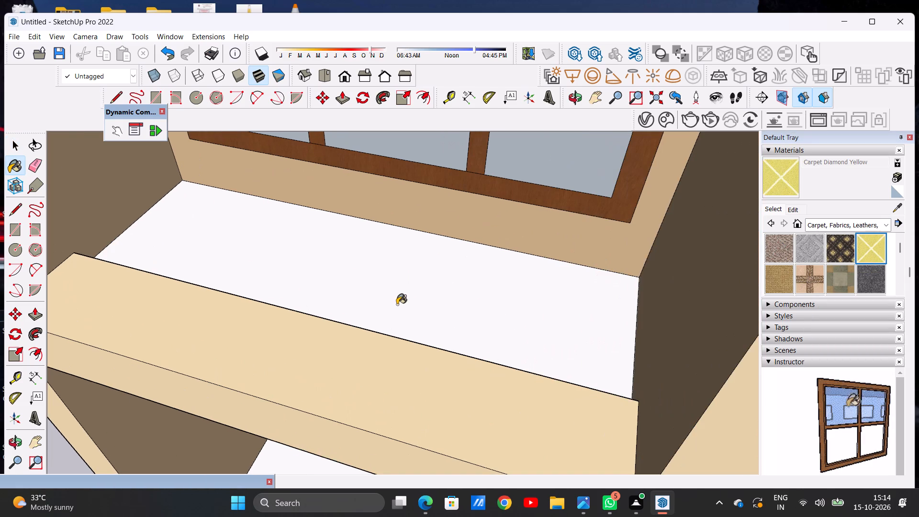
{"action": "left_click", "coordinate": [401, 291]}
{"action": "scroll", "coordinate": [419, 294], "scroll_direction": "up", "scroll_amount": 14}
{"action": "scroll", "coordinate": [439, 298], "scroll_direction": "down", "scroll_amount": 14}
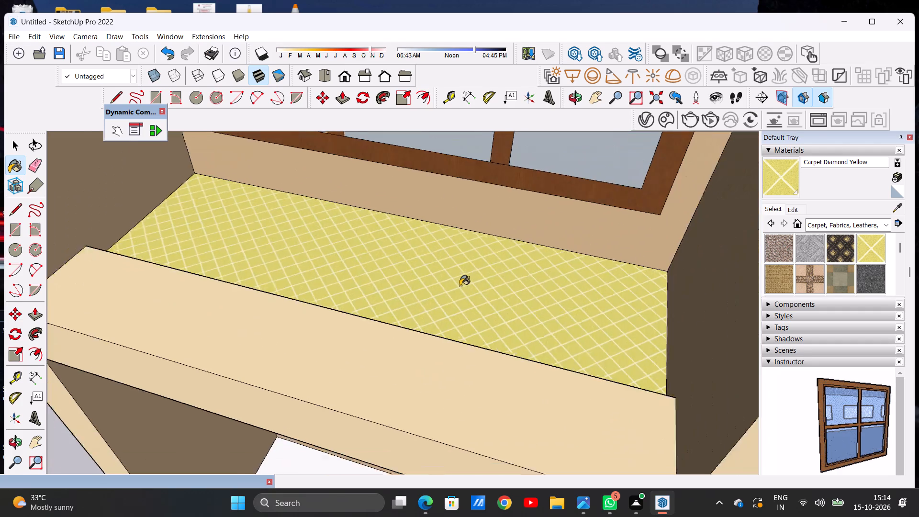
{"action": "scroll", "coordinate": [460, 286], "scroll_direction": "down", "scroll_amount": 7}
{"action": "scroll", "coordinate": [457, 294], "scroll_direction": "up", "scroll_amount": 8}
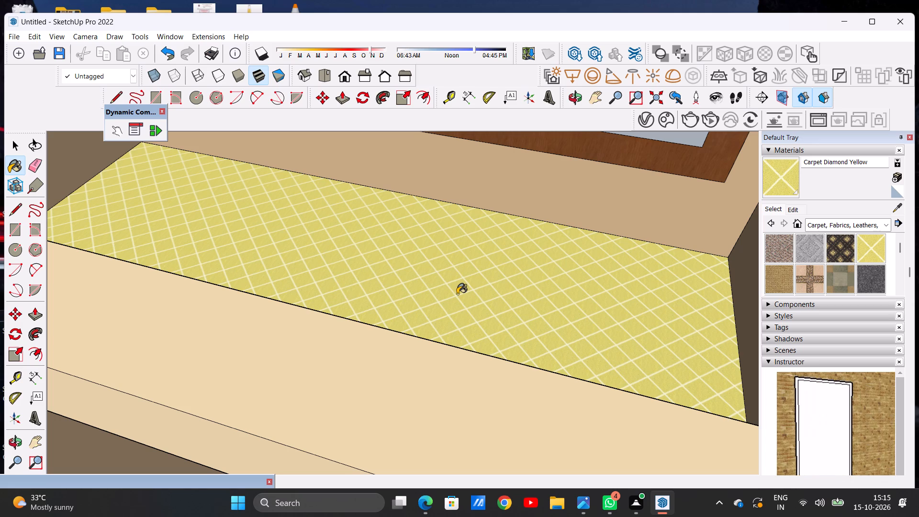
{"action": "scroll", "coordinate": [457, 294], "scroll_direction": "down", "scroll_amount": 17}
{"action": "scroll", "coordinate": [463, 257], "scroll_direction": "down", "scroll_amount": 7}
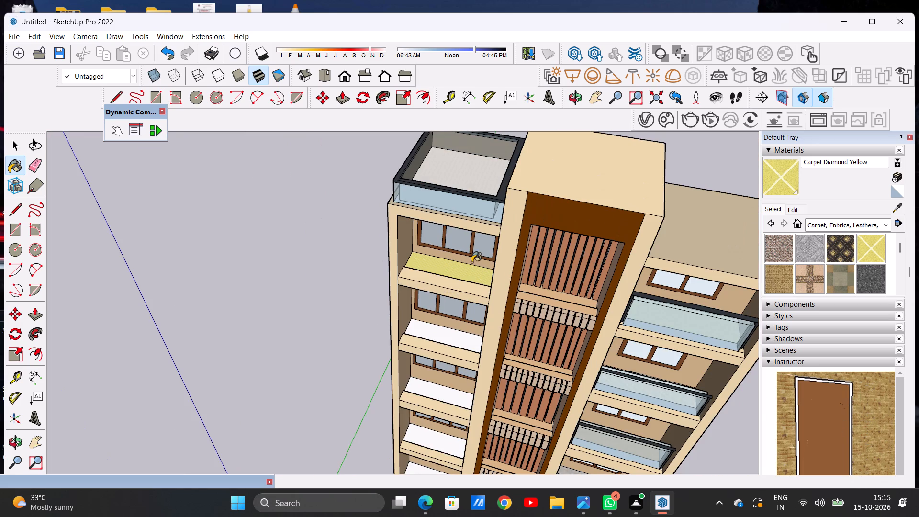
Paint the topmost open balcony's floor with Carpet Diamond Olive from the carpet and fabrics library.
{"action": "scroll", "coordinate": [472, 284], "scroll_direction": "up", "scroll_amount": 10}
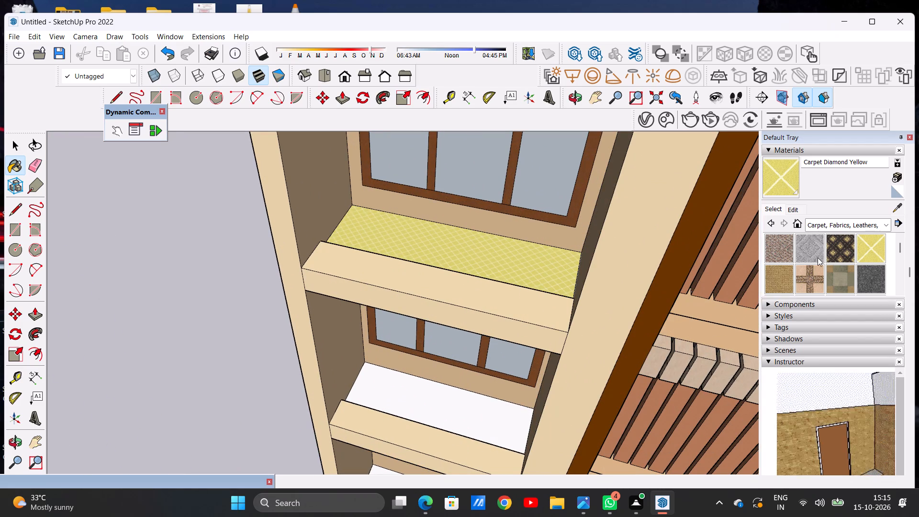
{"action": "left_click", "coordinate": [841, 249]}
{"action": "left_click", "coordinate": [487, 258]}
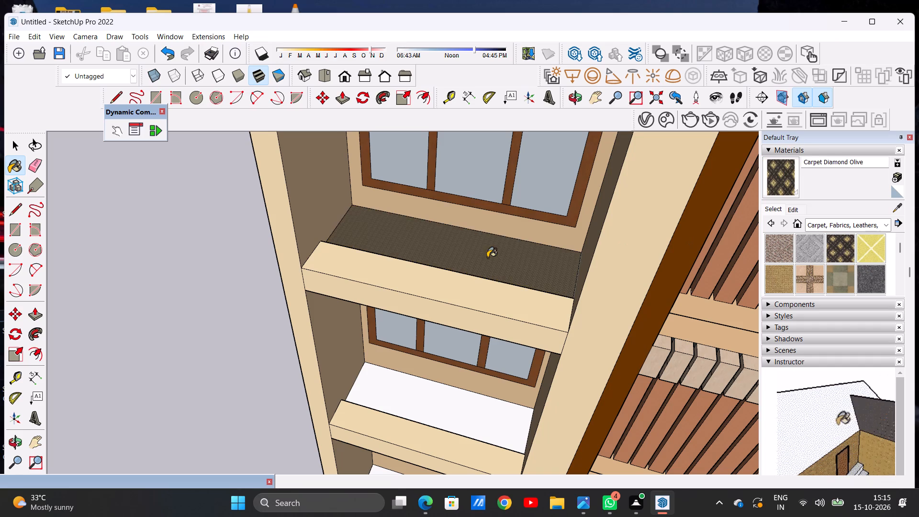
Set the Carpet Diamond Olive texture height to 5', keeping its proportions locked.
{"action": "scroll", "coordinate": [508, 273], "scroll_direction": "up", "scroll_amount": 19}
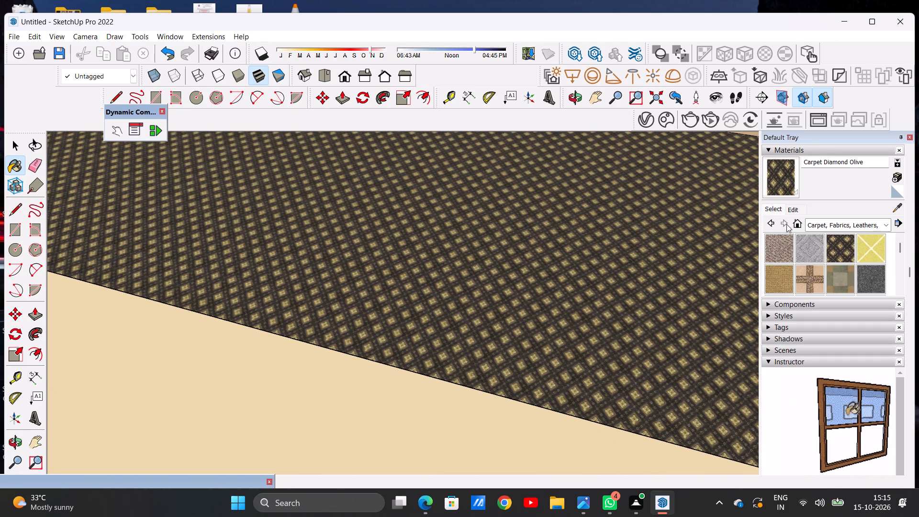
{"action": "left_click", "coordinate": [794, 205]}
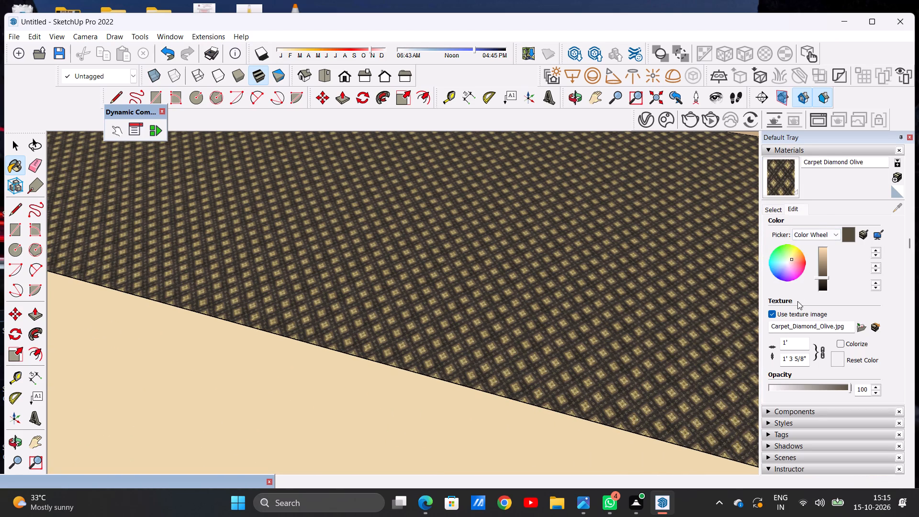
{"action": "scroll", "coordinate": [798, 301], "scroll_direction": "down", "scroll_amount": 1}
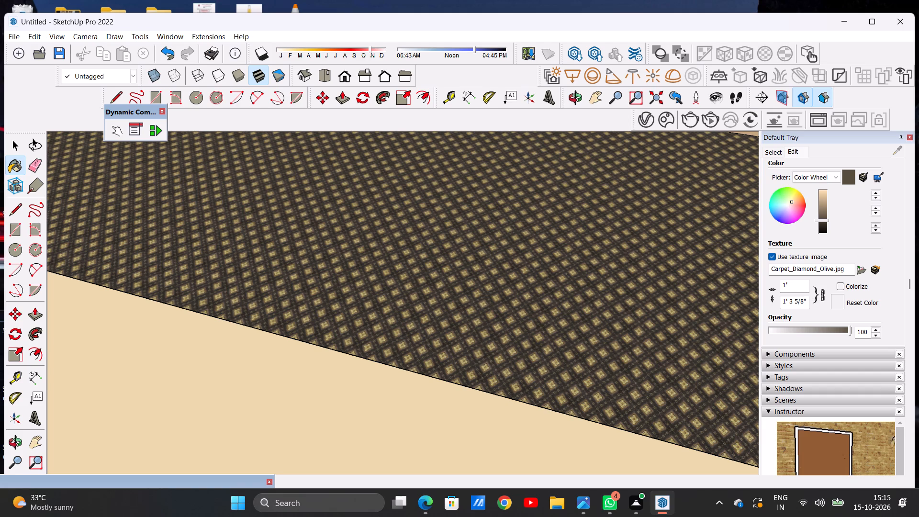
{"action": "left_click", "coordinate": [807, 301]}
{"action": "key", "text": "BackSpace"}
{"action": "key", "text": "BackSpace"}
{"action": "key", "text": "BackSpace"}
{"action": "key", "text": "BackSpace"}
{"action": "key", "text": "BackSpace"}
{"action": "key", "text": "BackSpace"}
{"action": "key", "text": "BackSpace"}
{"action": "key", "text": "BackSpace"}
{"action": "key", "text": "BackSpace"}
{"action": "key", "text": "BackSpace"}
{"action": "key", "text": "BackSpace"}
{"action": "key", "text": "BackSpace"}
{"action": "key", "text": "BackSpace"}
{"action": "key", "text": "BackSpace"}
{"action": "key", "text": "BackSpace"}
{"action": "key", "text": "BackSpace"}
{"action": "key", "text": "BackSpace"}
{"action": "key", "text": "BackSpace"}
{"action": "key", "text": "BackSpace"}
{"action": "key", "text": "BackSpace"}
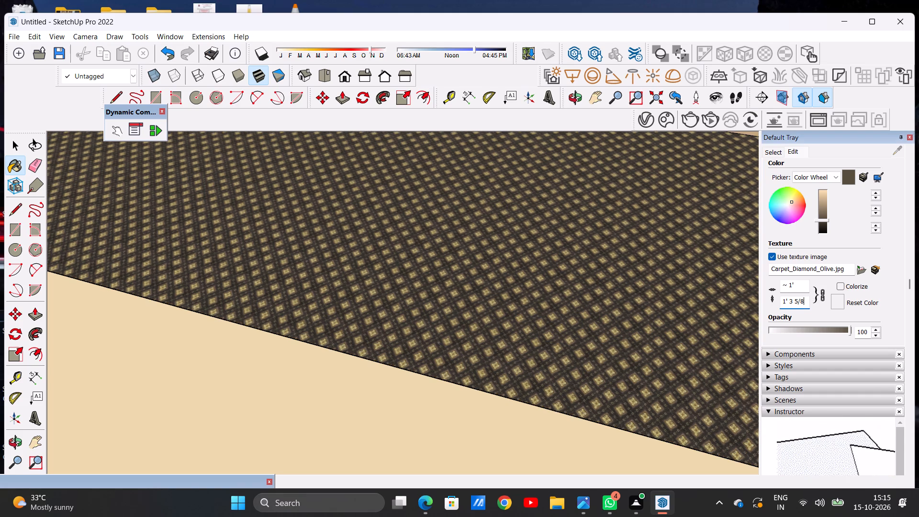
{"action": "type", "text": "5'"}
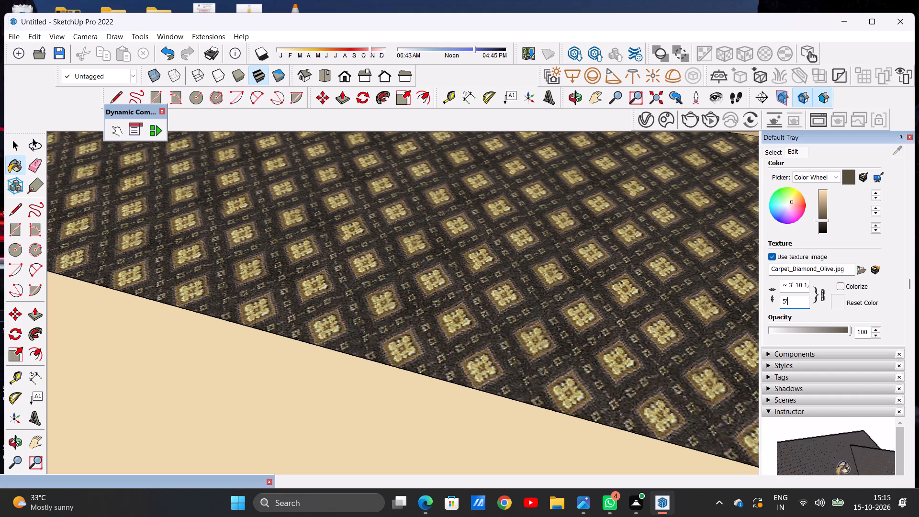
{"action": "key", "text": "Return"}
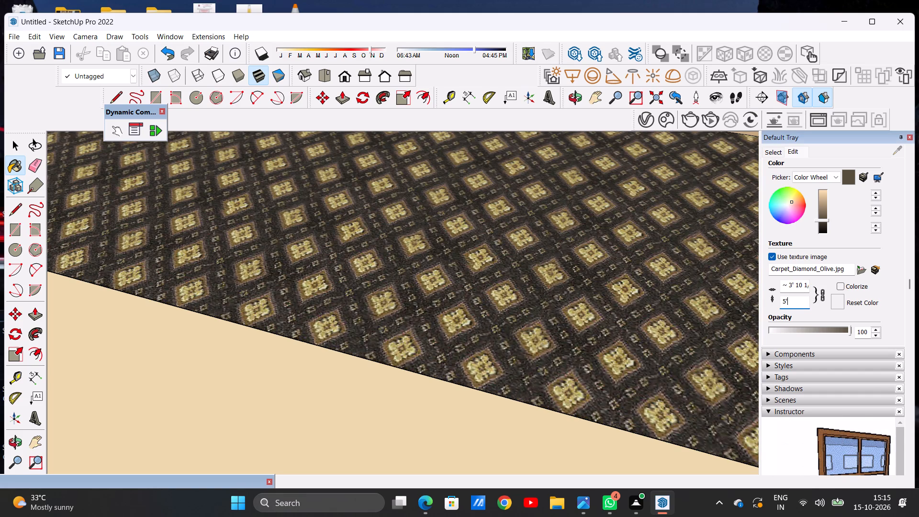
Examine the scale of the olive carpet pattern on the topmost open balcony's floor from afar and close up.
{"action": "scroll", "coordinate": [479, 324], "scroll_direction": "down", "scroll_amount": 20}
{"action": "scroll", "coordinate": [479, 324], "scroll_direction": "down", "scroll_amount": 7}
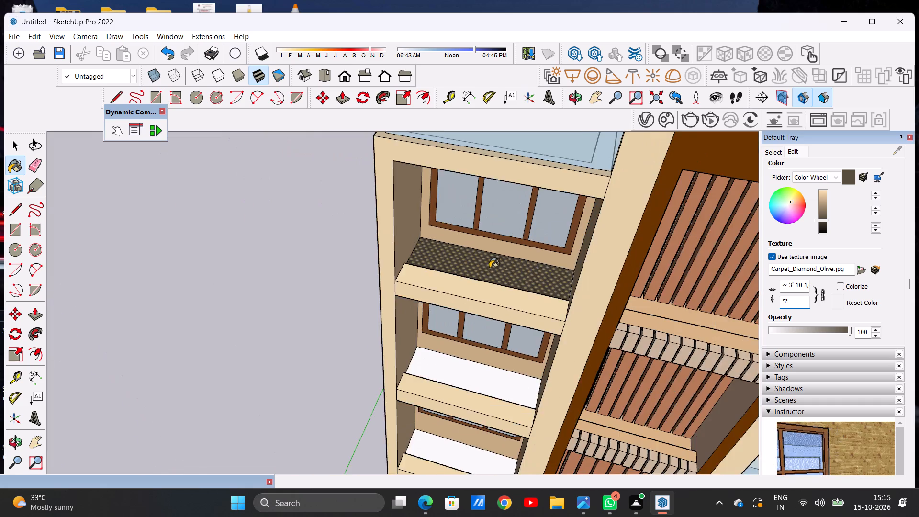
{"action": "scroll", "coordinate": [490, 268], "scroll_direction": "down", "scroll_amount": 4}
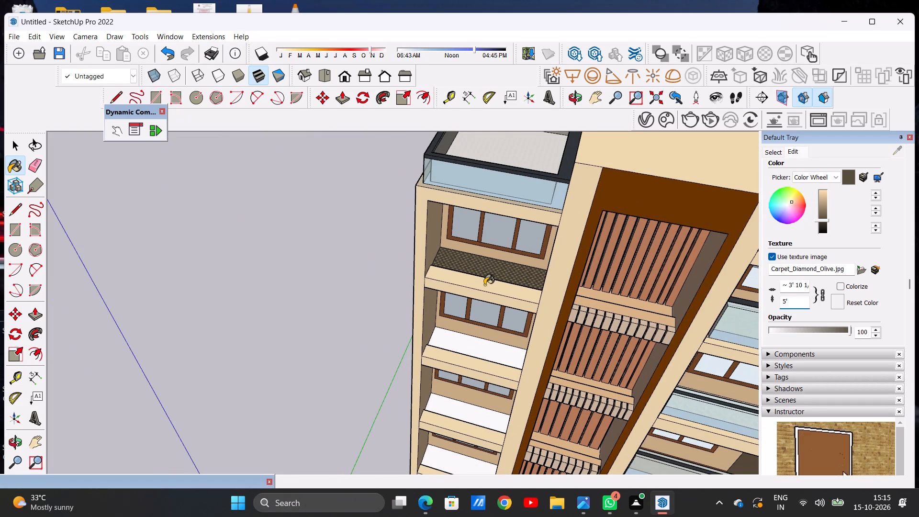
{"action": "scroll", "coordinate": [484, 285], "scroll_direction": "up", "scroll_amount": 6}
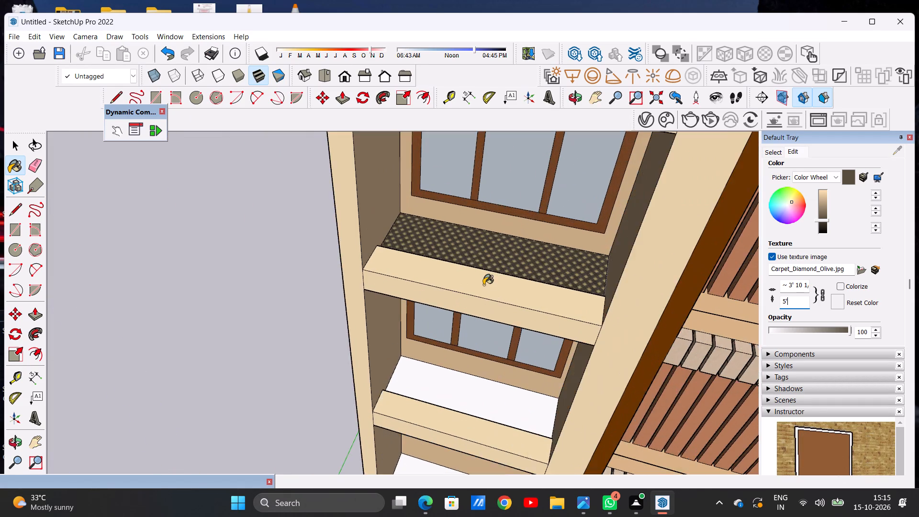
{"action": "scroll", "coordinate": [483, 285], "scroll_direction": "up", "scroll_amount": 8}
{"action": "middle_click_drag", "start_coordinate": [463, 231], "coordinate": [467, 253]}
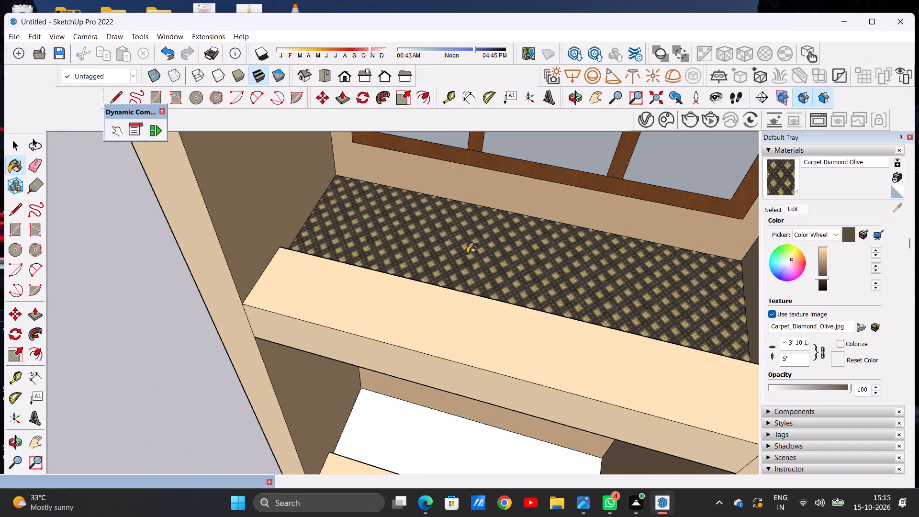
{"action": "scroll", "coordinate": [496, 260], "scroll_direction": "up", "scroll_amount": 13}
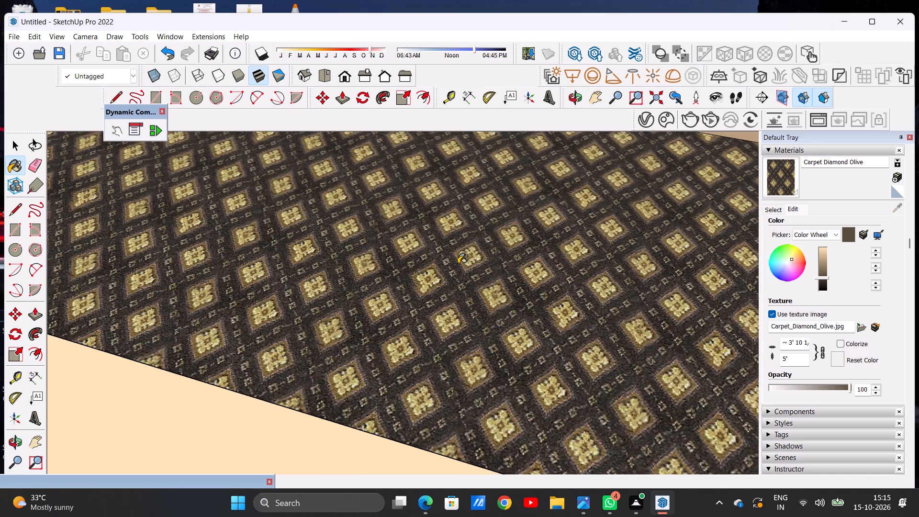
{"action": "scroll", "coordinate": [458, 275], "scroll_direction": "down", "scroll_amount": 20}
{"action": "scroll", "coordinate": [542, 284], "scroll_direction": "up", "scroll_amount": 2}
{"action": "scroll", "coordinate": [542, 284], "scroll_direction": "down", "scroll_amount": 1}
{"action": "scroll", "coordinate": [542, 284], "scroll_direction": "up", "scroll_amount": 3}
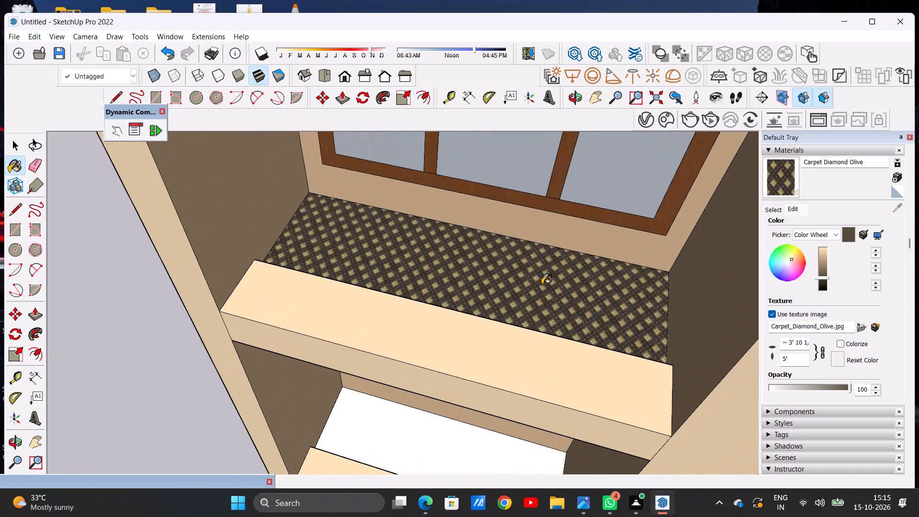
Set the Carpet Diamond Olive texture height to 10', keeping its proportions locked.
{"action": "left_click", "coordinate": [790, 359]}
{"action": "key", "text": "BackSpace"}
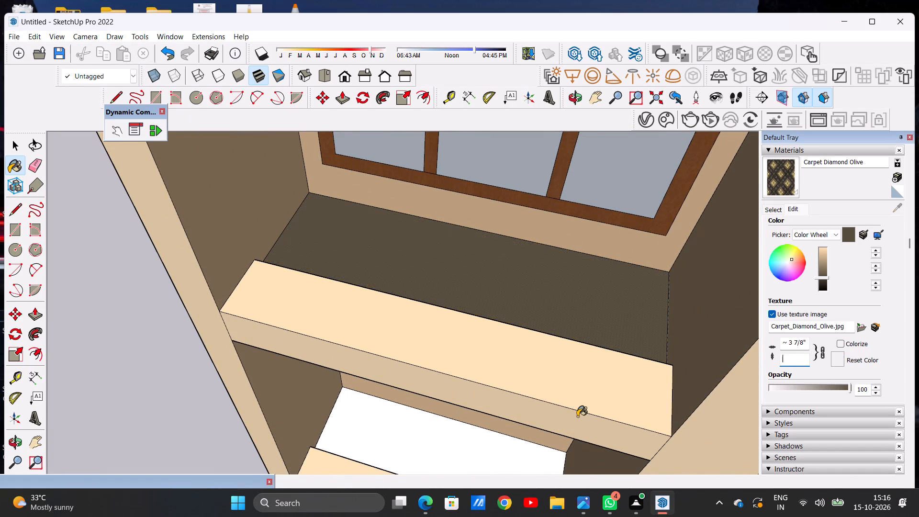
{"action": "key", "text": "BackSpace"}
{"action": "key", "text": "BackSpace"}
{"action": "type", "text": "10'"}
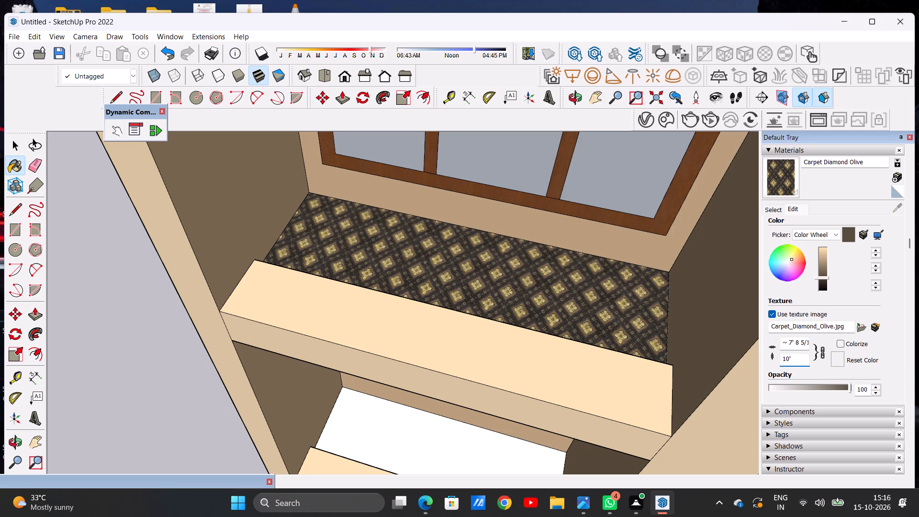
{"action": "key", "text": "Return"}
{"action": "scroll", "coordinate": [509, 286], "scroll_direction": "down", "scroll_amount": 10}
{"action": "key", "text": "space"}
{"action": "key", "text": "space"}
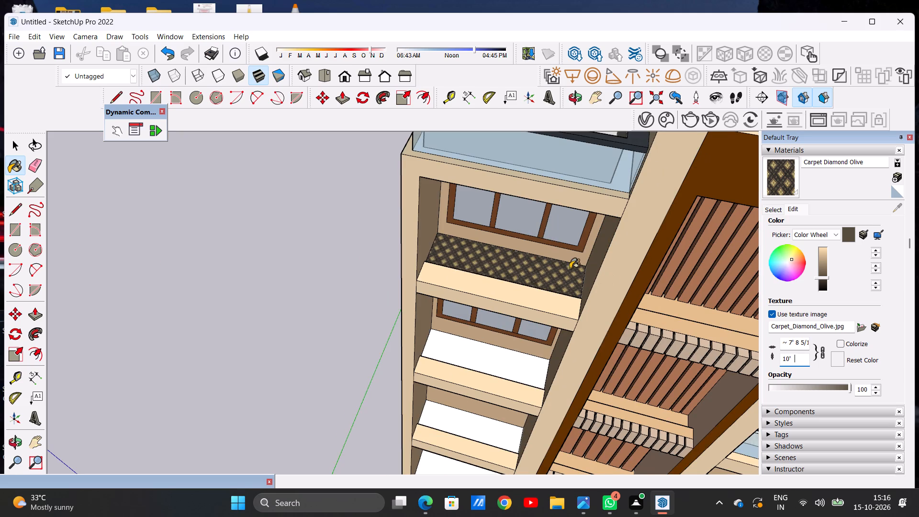
Paint the second open balcony's floor from the top with Leather Red Brown from the carpet, fabrics and leathers library.
{"action": "left_click", "coordinate": [775, 209]}
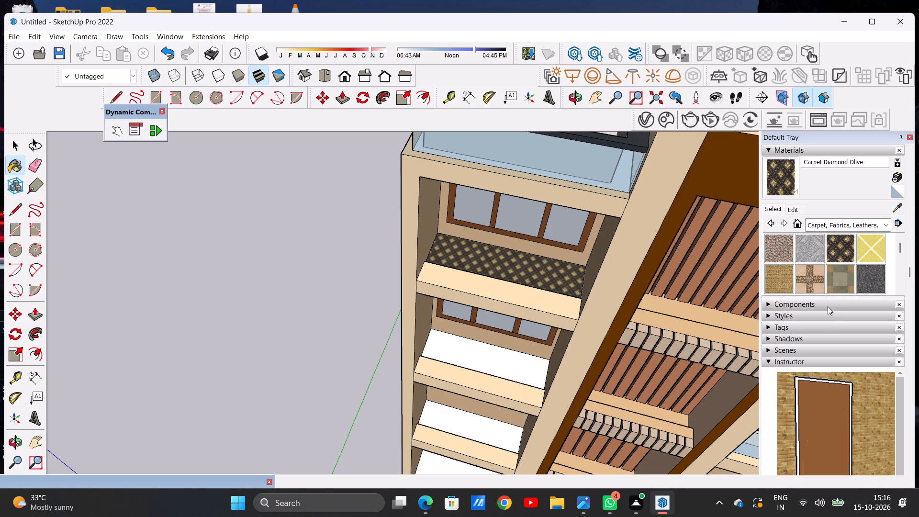
{"action": "scroll", "coordinate": [836, 315], "scroll_direction": "down", "scroll_amount": 2}
{"action": "scroll", "coordinate": [499, 280], "scroll_direction": "down", "scroll_amount": 11}
{"action": "scroll", "coordinate": [502, 323], "scroll_direction": "up", "scroll_amount": 7}
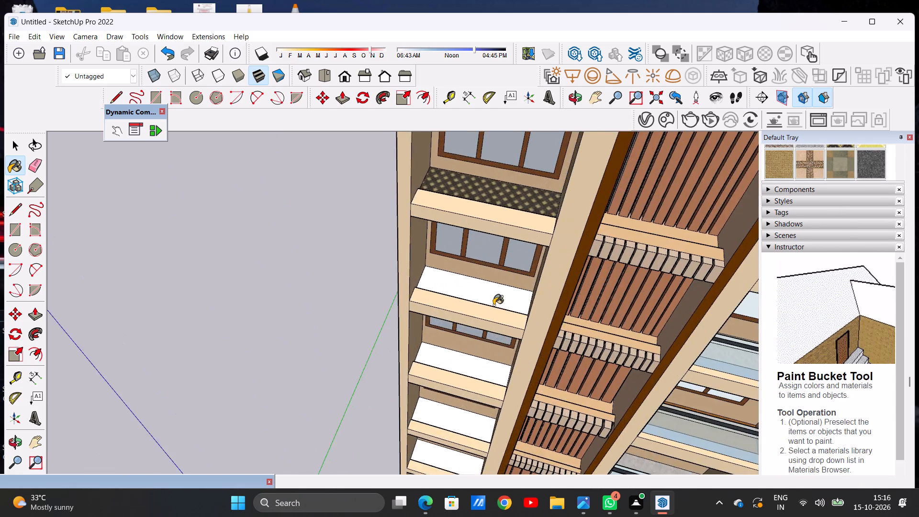
{"action": "scroll", "coordinate": [493, 305], "scroll_direction": "up", "scroll_amount": 9}
{"action": "scroll", "coordinate": [446, 275], "scroll_direction": "down", "scroll_amount": 6}
{"action": "scroll", "coordinate": [476, 280], "scroll_direction": "up", "scroll_amount": 5}
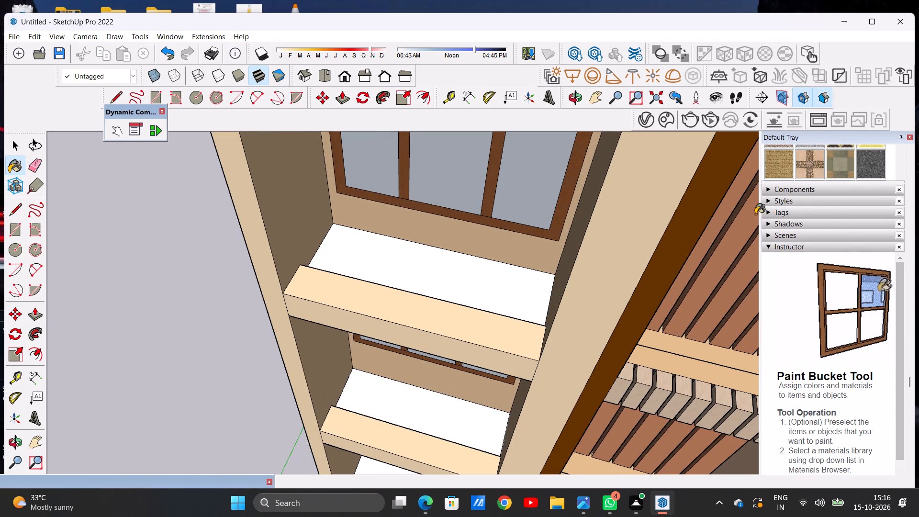
{"action": "scroll", "coordinate": [836, 165], "scroll_direction": "down", "scroll_amount": 1}
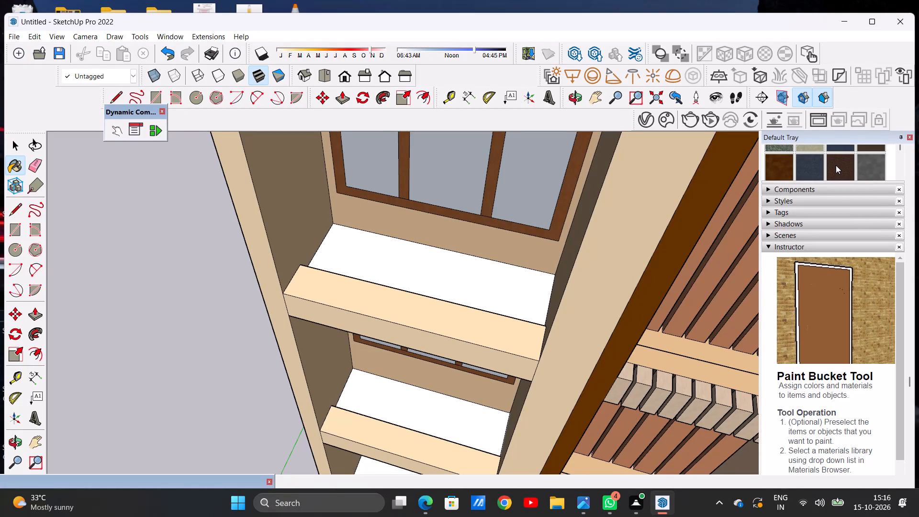
{"action": "scroll", "coordinate": [908, 130], "scroll_direction": "down", "scroll_amount": 3}
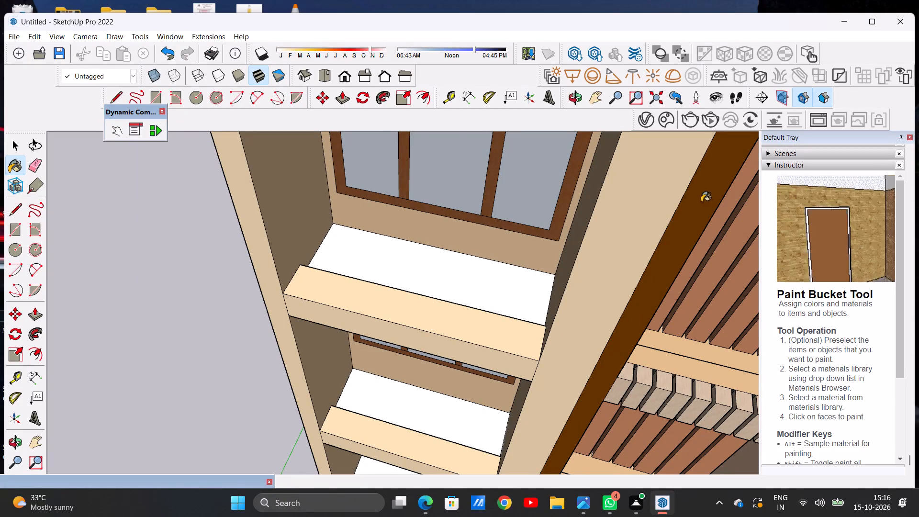
{"action": "scroll", "coordinate": [401, 349], "scroll_direction": "down", "scroll_amount": 9}
{"action": "scroll", "coordinate": [446, 317], "scroll_direction": "up", "scroll_amount": 7}
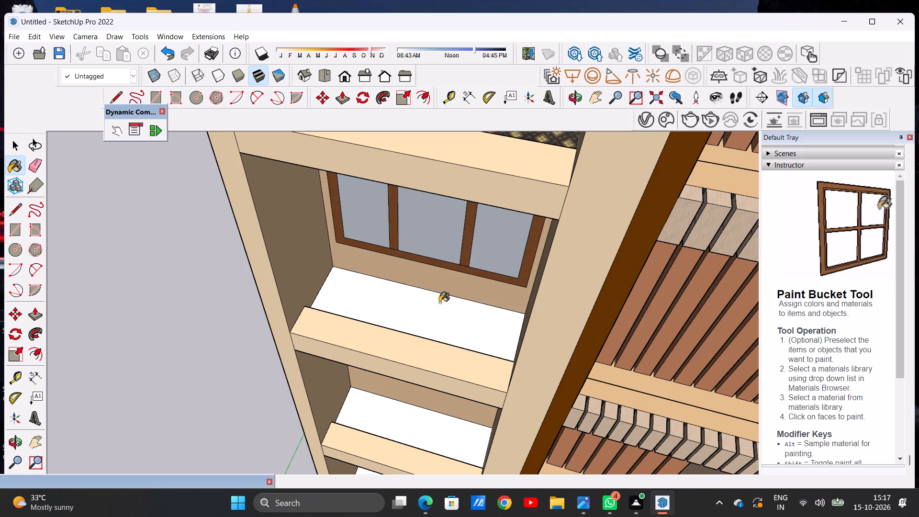
{"action": "scroll", "coordinate": [478, 291], "scroll_direction": "down", "scroll_amount": 12}
{"action": "scroll", "coordinate": [459, 307], "scroll_direction": "up", "scroll_amount": 11}
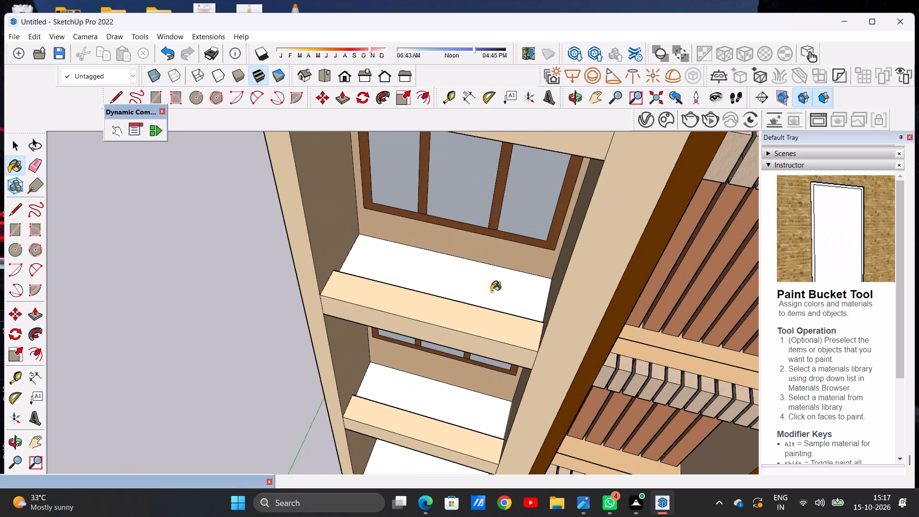
{"action": "scroll", "coordinate": [427, 273], "scroll_direction": "down", "scroll_amount": 15}
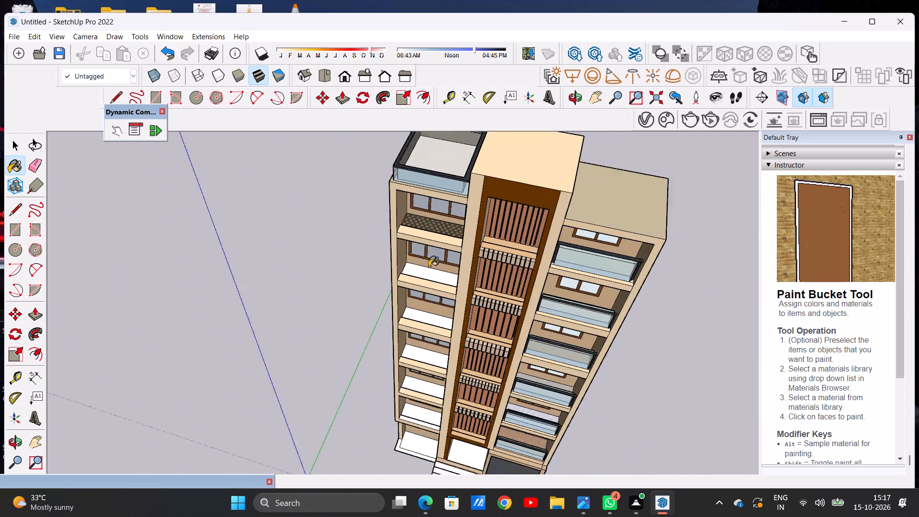
{"action": "scroll", "coordinate": [429, 267], "scroll_direction": "down", "scroll_amount": 2}
{"action": "scroll", "coordinate": [392, 285], "scroll_direction": "up", "scroll_amount": 13}
{"action": "middle_click_drag", "start_coordinate": [486, 270], "coordinate": [487, 254]}
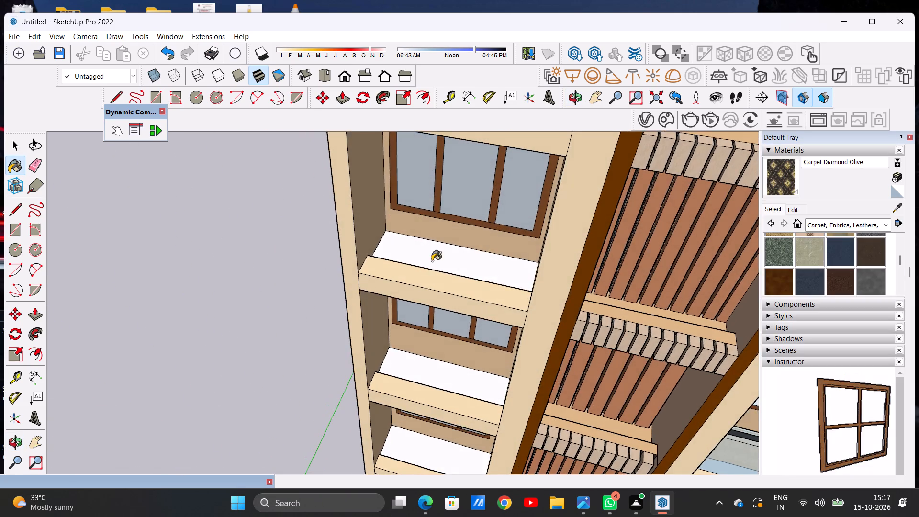
{"action": "scroll", "coordinate": [387, 295], "scroll_direction": "down", "scroll_amount": 5}
{"action": "scroll", "coordinate": [468, 271], "scroll_direction": "up", "scroll_amount": 8}
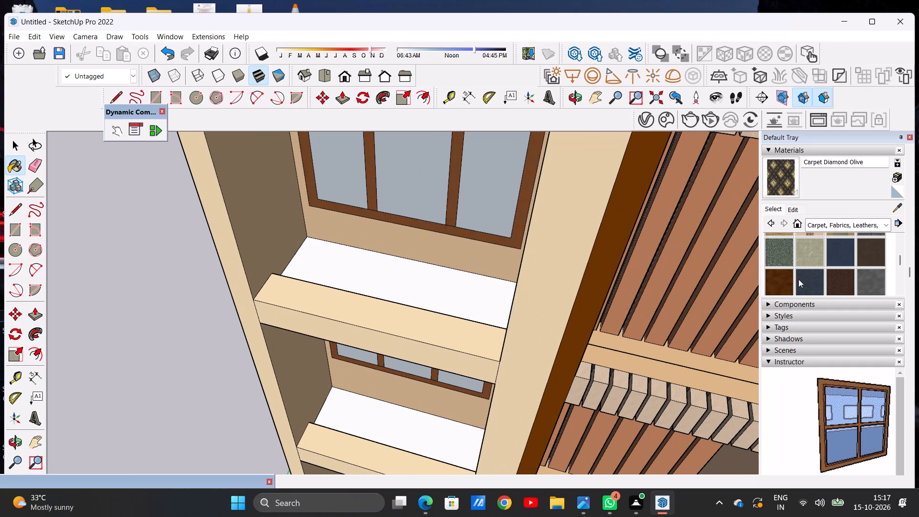
{"action": "left_click", "coordinate": [788, 282]}
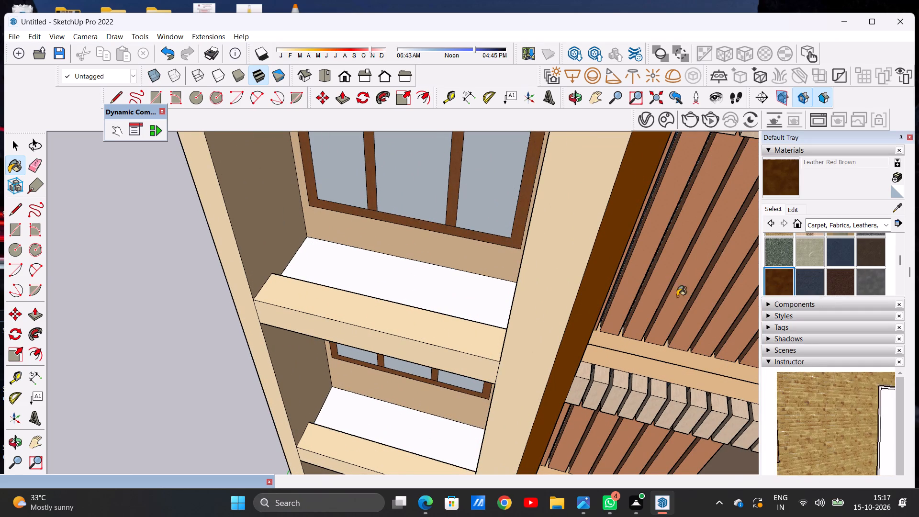
{"action": "scroll", "coordinate": [438, 297], "scroll_direction": "up", "scroll_amount": 13}
{"action": "left_click", "coordinate": [451, 297]}
{"action": "scroll", "coordinate": [471, 317], "scroll_direction": "up", "scroll_amount": 11}
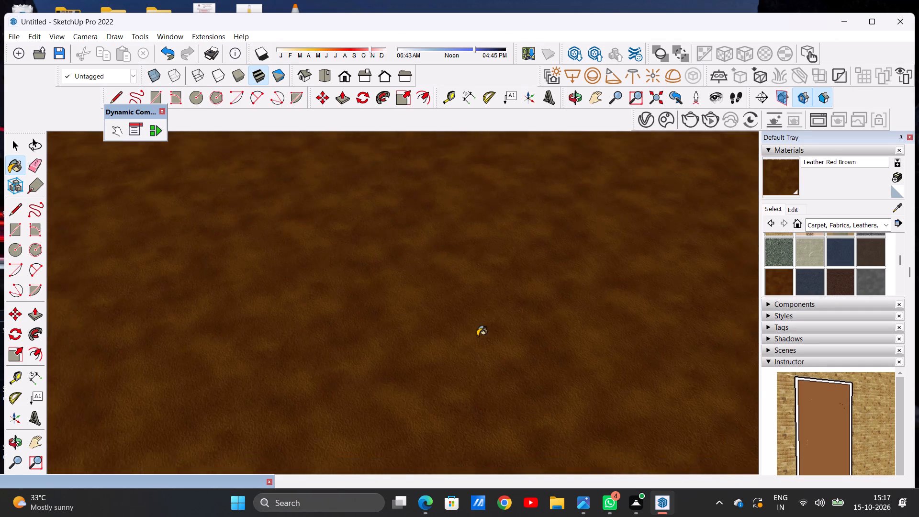
{"action": "scroll", "coordinate": [477, 336], "scroll_direction": "up", "scroll_amount": 1}
{"action": "scroll", "coordinate": [477, 336], "scroll_direction": "down", "scroll_amount": 20}
{"action": "scroll", "coordinate": [477, 336], "scroll_direction": "down", "scroll_amount": 16}
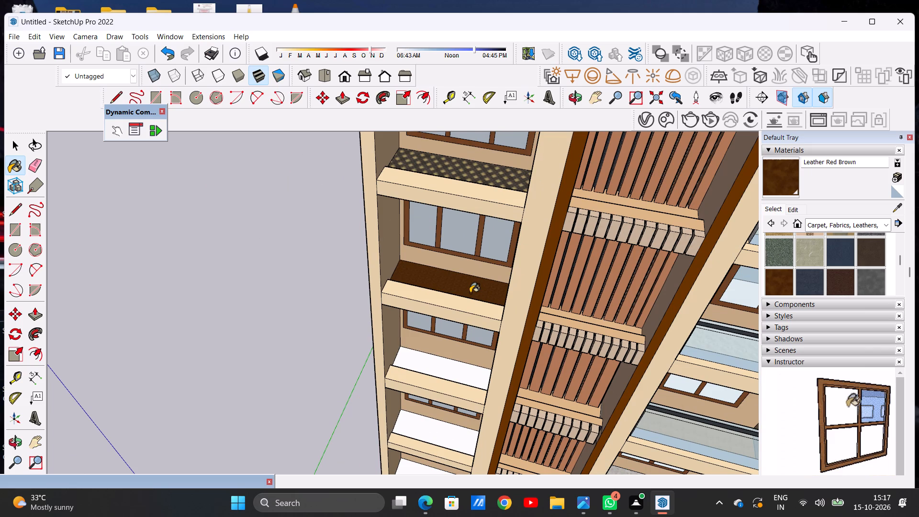
Paint the third open balcony's floor from the top with Leather Blue from the same library.
{"action": "scroll", "coordinate": [470, 293], "scroll_direction": "down", "scroll_amount": 8}
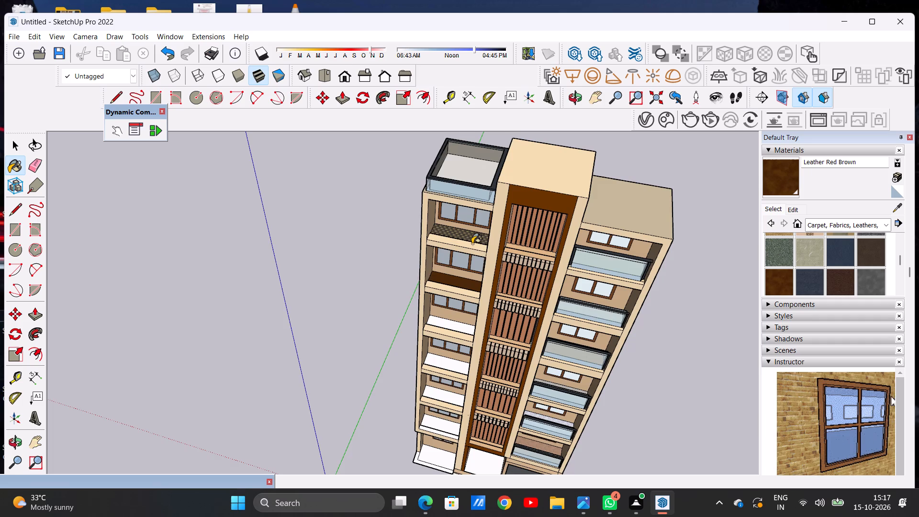
{"action": "scroll", "coordinate": [472, 244], "scroll_direction": "down", "scroll_amount": 8}
{"action": "scroll", "coordinate": [449, 280], "scroll_direction": "up", "scroll_amount": 15}
{"action": "scroll", "coordinate": [481, 292], "scroll_direction": "up", "scroll_amount": 8}
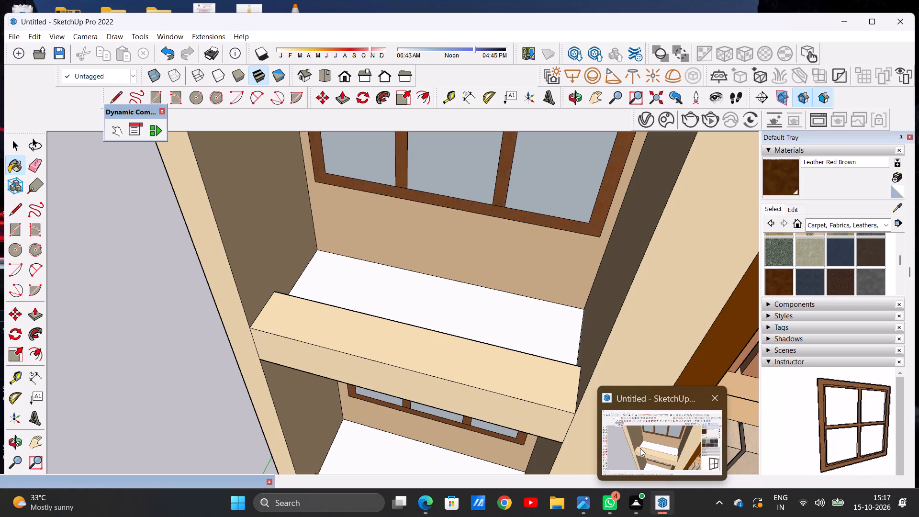
{"action": "left_click", "coordinate": [640, 449]}
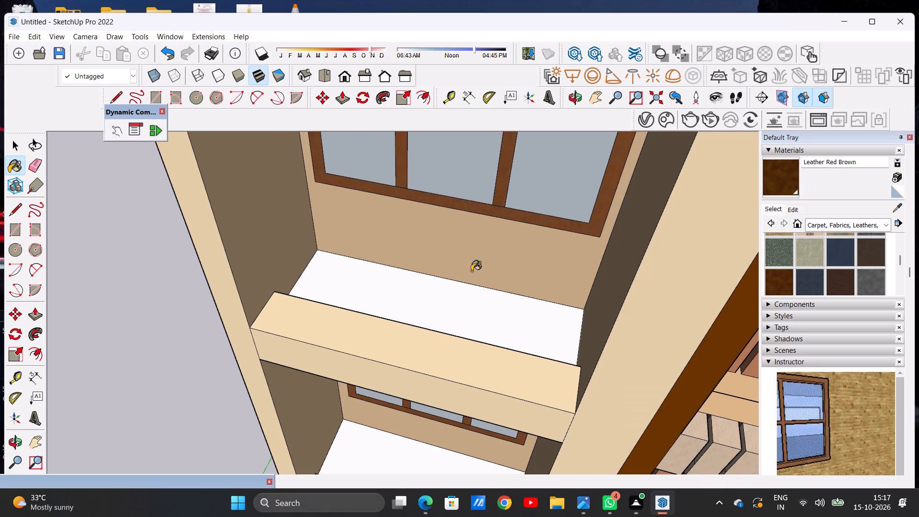
{"action": "scroll", "coordinate": [453, 319], "scroll_direction": "down", "scroll_amount": 7}
{"action": "scroll", "coordinate": [469, 303], "scroll_direction": "down", "scroll_amount": 14}
{"action": "scroll", "coordinate": [464, 344], "scroll_direction": "up", "scroll_amount": 2}
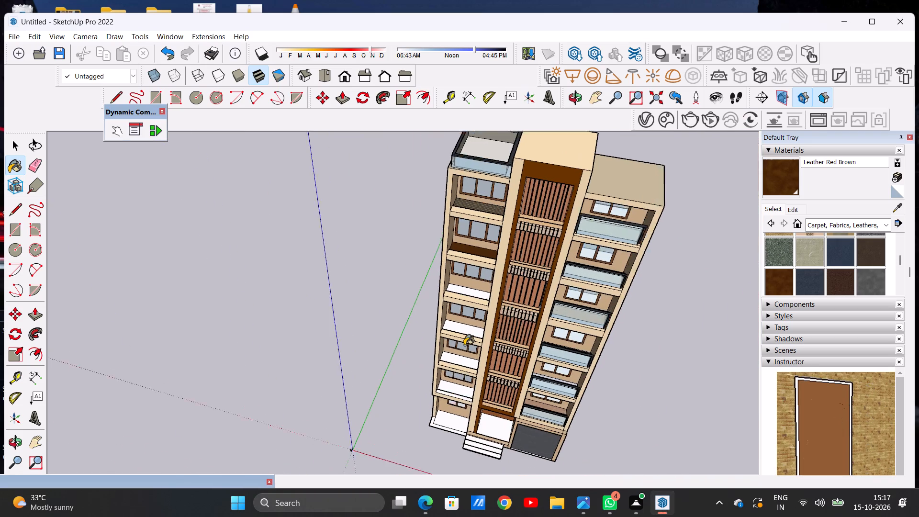
{"action": "scroll", "coordinate": [464, 345], "scroll_direction": "up", "scroll_amount": 5}
{"action": "scroll", "coordinate": [487, 258], "scroll_direction": "up", "scroll_amount": 12}
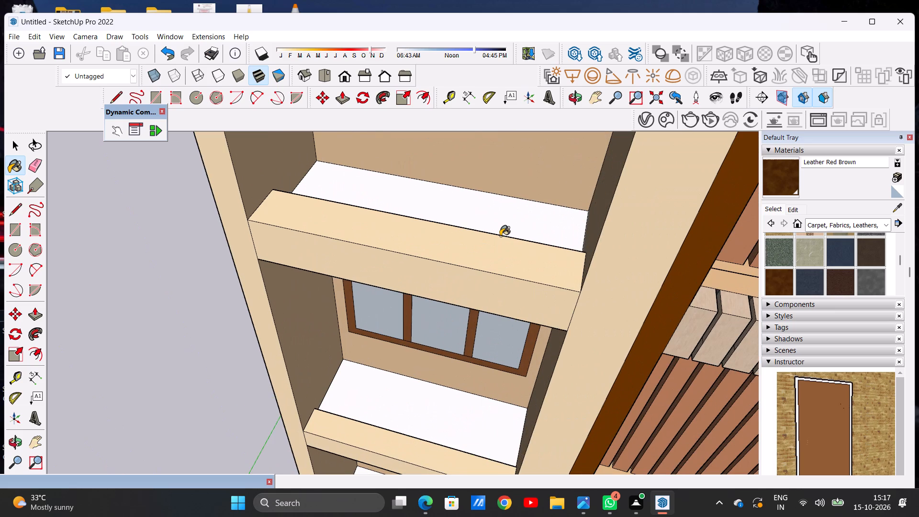
{"action": "left_click", "coordinate": [836, 247]}
{"action": "scroll", "coordinate": [585, 222], "scroll_direction": "up", "scroll_amount": 10}
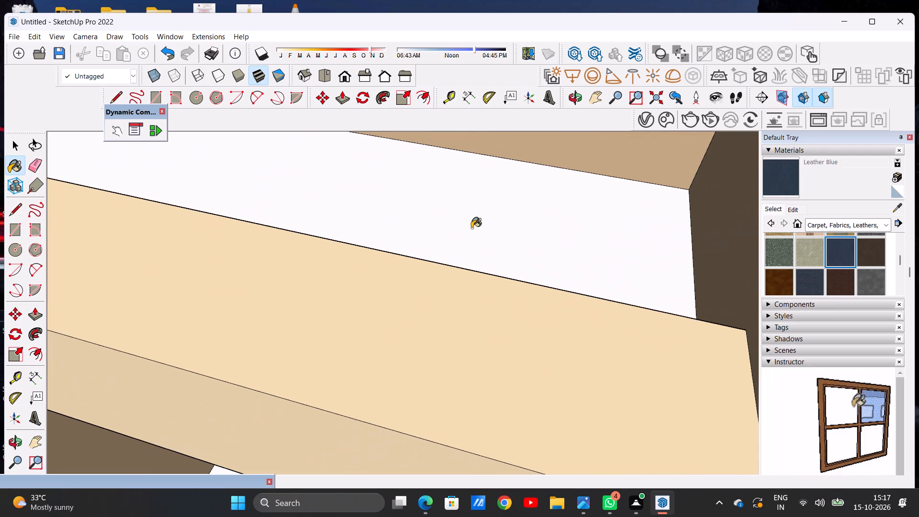
{"action": "left_click", "coordinate": [475, 229]}
{"action": "scroll", "coordinate": [585, 238], "scroll_direction": "up", "scroll_amount": 12}
{"action": "scroll", "coordinate": [575, 269], "scroll_direction": "down", "scroll_amount": 7}
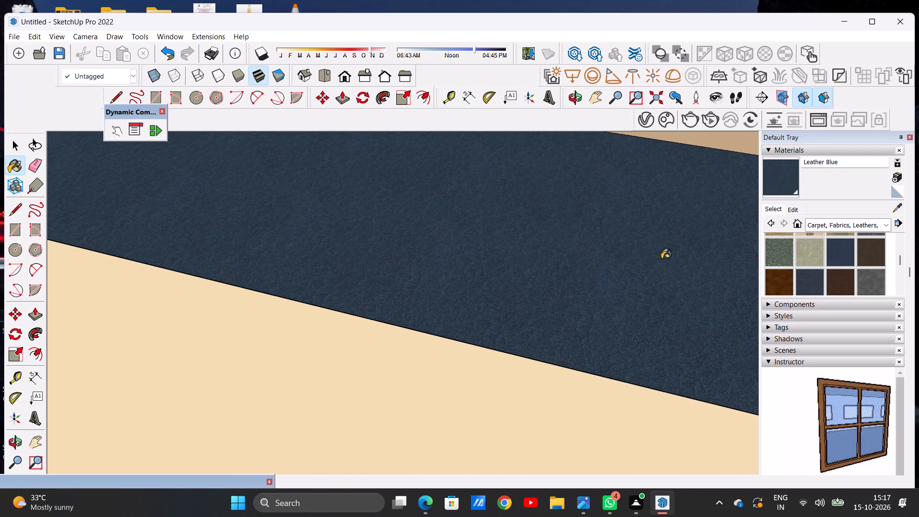
Set the Leather Blue texture height to 10', keeping its proportions locked.
{"action": "left_click", "coordinate": [796, 209]}
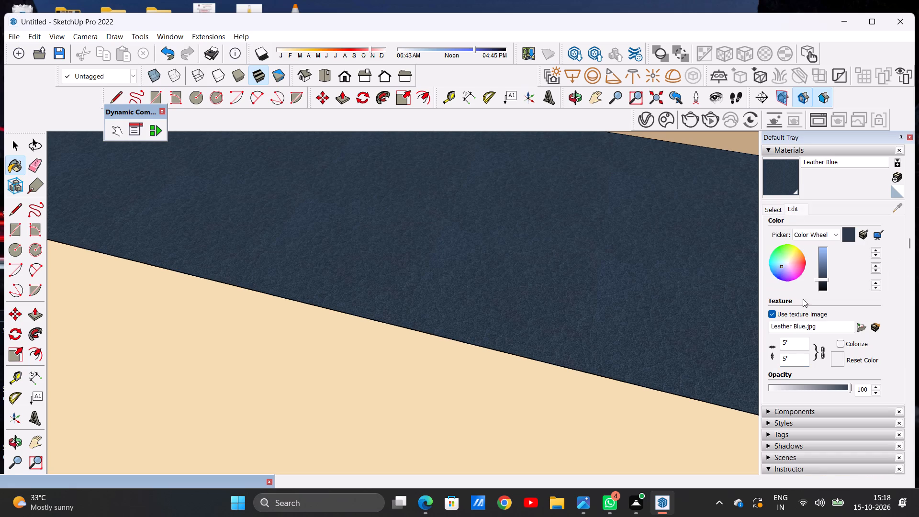
{"action": "left_click", "coordinate": [795, 357]}
{"action": "key", "text": "BackSpace"}
{"action": "key", "text": "BackSpace"}
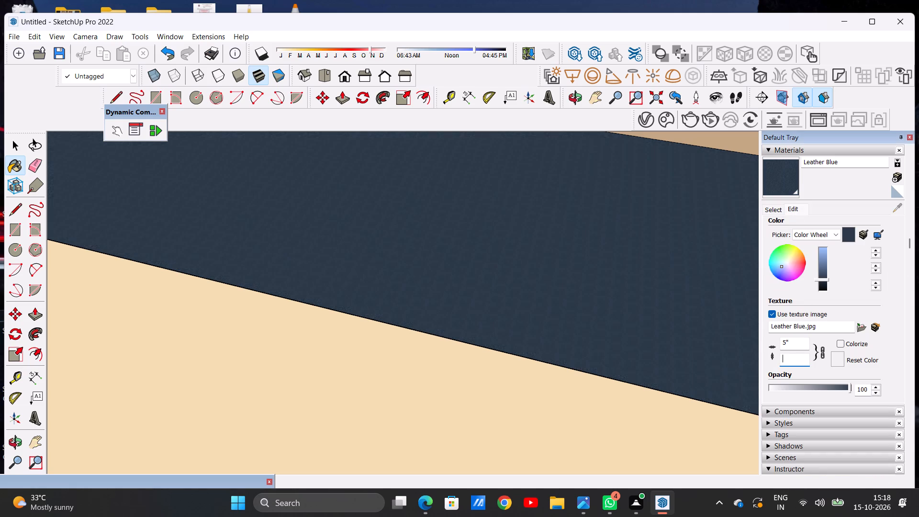
{"action": "key", "text": "BackSpace"}
{"action": "type", "text": "10'"}
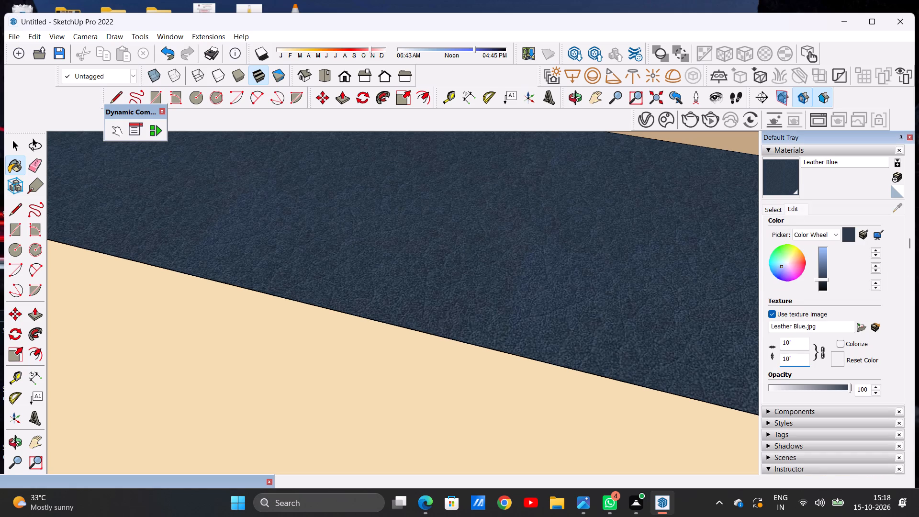
{"action": "key", "text": "Return"}
{"action": "scroll", "coordinate": [393, 331], "scroll_direction": "down", "scroll_amount": 11}
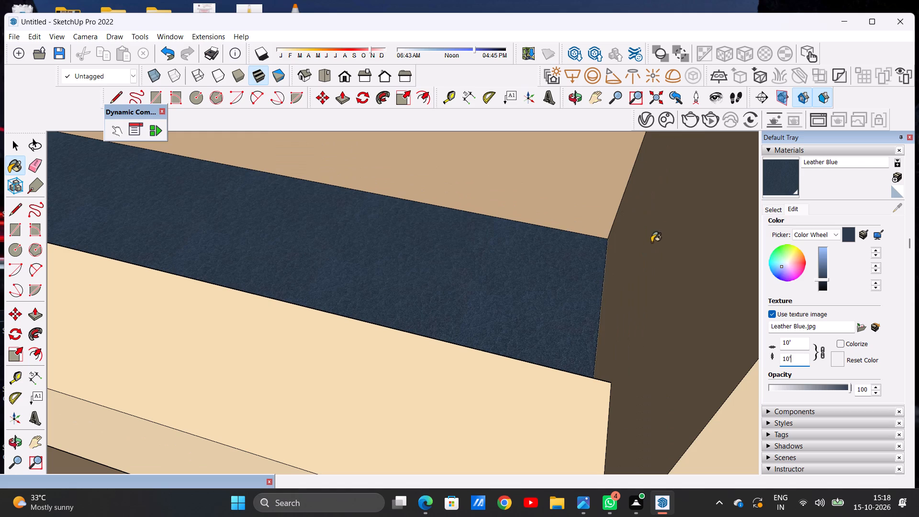
Make Leather Red Brown the active material again and reapply it to the second open balcony's floor from the top.
{"action": "left_click", "coordinate": [774, 208]}
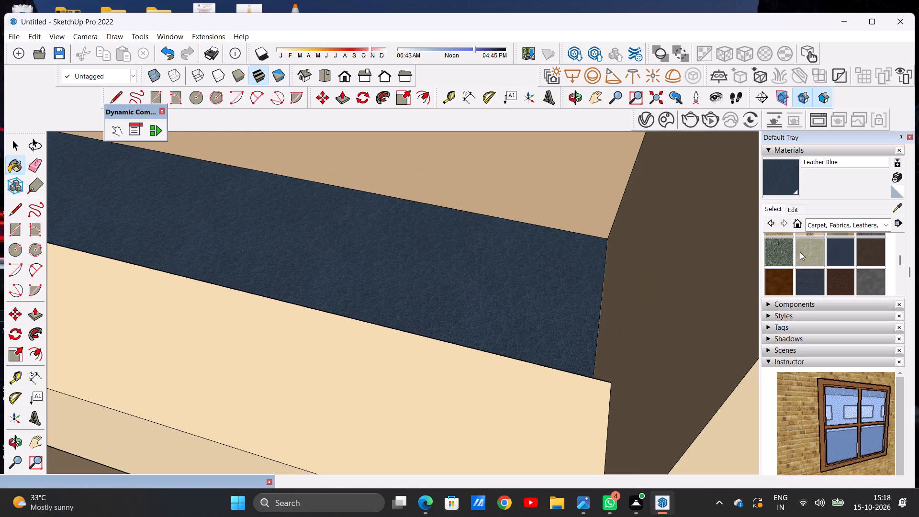
{"action": "scroll", "coordinate": [793, 275], "scroll_direction": "up", "scroll_amount": 1}
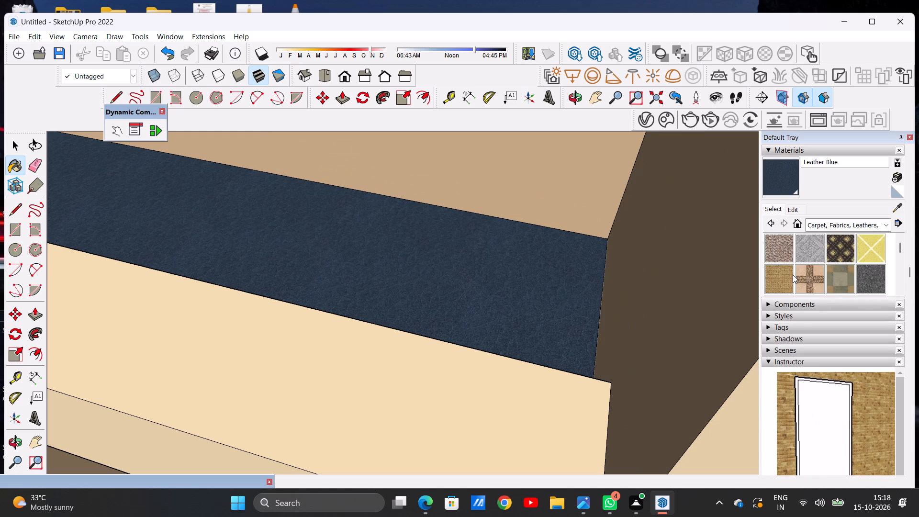
{"action": "scroll", "coordinate": [793, 275], "scroll_direction": "up", "scroll_amount": 1}
{"action": "scroll", "coordinate": [793, 275], "scroll_direction": "down", "scroll_amount": 2}
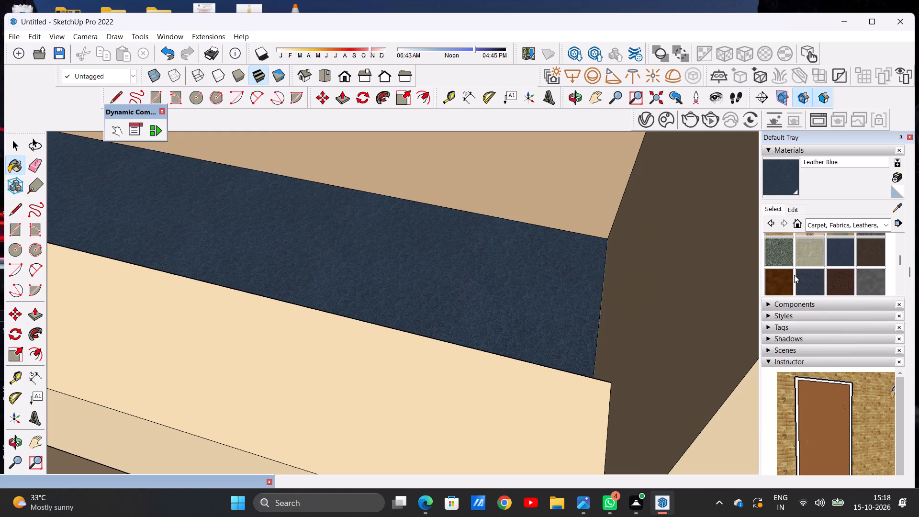
{"action": "left_click", "coordinate": [781, 281]}
{"action": "scroll", "coordinate": [418, 377], "scroll_direction": "down", "scroll_amount": 16}
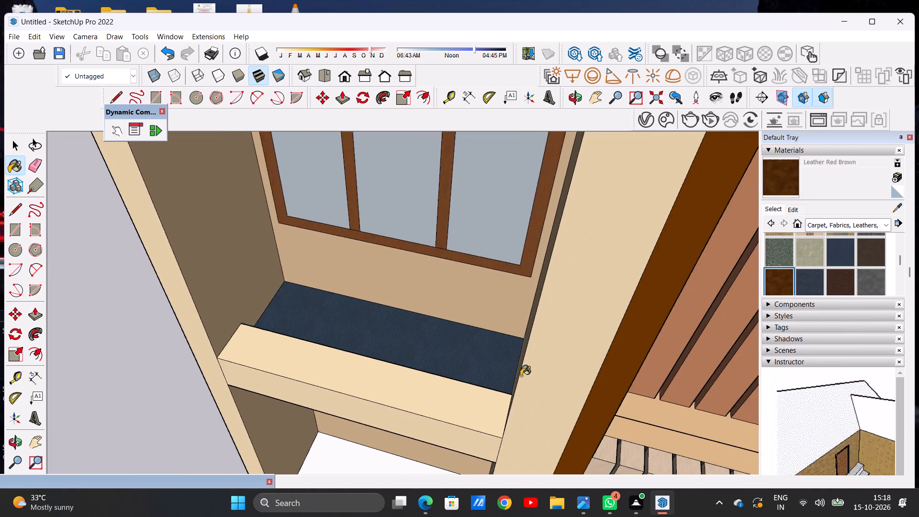
{"action": "scroll", "coordinate": [521, 376], "scroll_direction": "down", "scroll_amount": 8}
{"action": "scroll", "coordinate": [504, 217], "scroll_direction": "up", "scroll_amount": 14}
{"action": "left_click", "coordinate": [503, 256]}
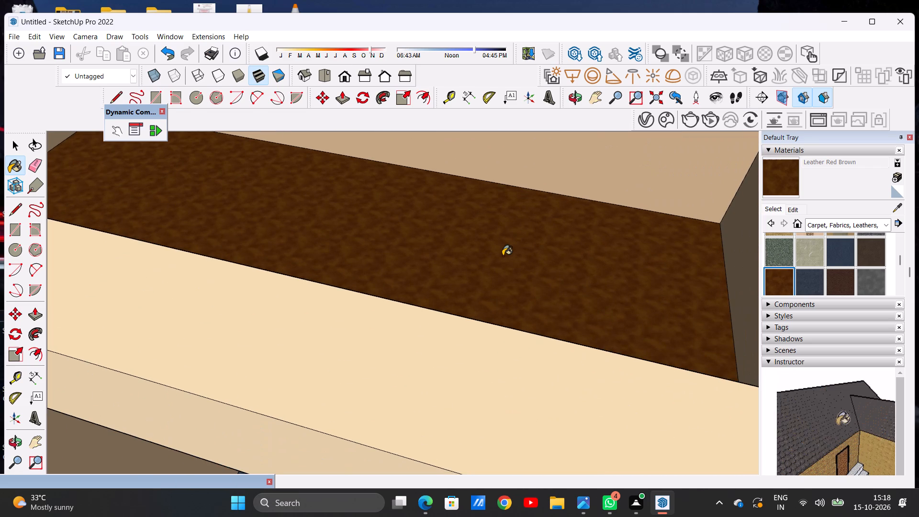
Set the Leather Red Brown texture height to 10' with proportions locked, and return to the Select tool.
{"action": "left_click", "coordinate": [789, 210]}
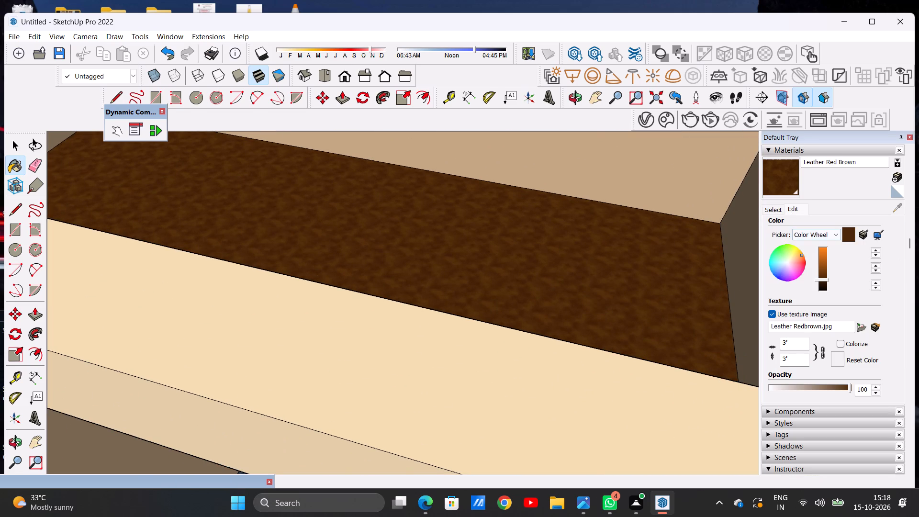
{"action": "left_click", "coordinate": [789, 356]}
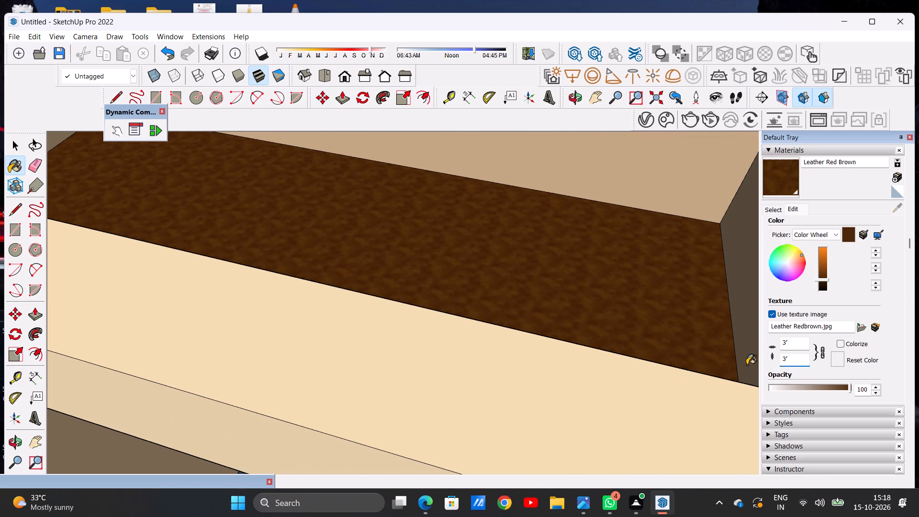
{"action": "key", "text": "BackSpace"}
{"action": "key", "text": "BackSpace"}
{"action": "key", "text": "BackSpace"}
{"action": "type", "text": "10'"}
{"action": "key", "text": "Return"}
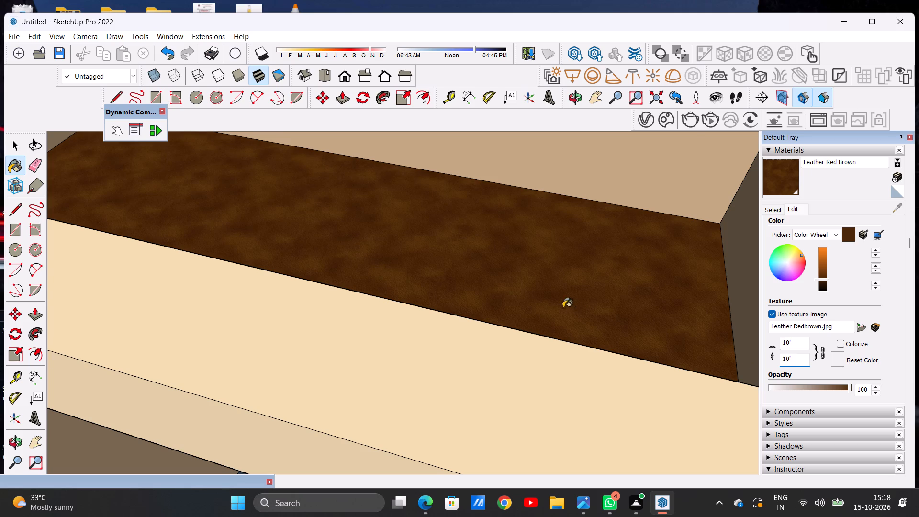
{"action": "scroll", "coordinate": [537, 277], "scroll_direction": "down", "scroll_amount": 18}
{"action": "key", "text": "space"}
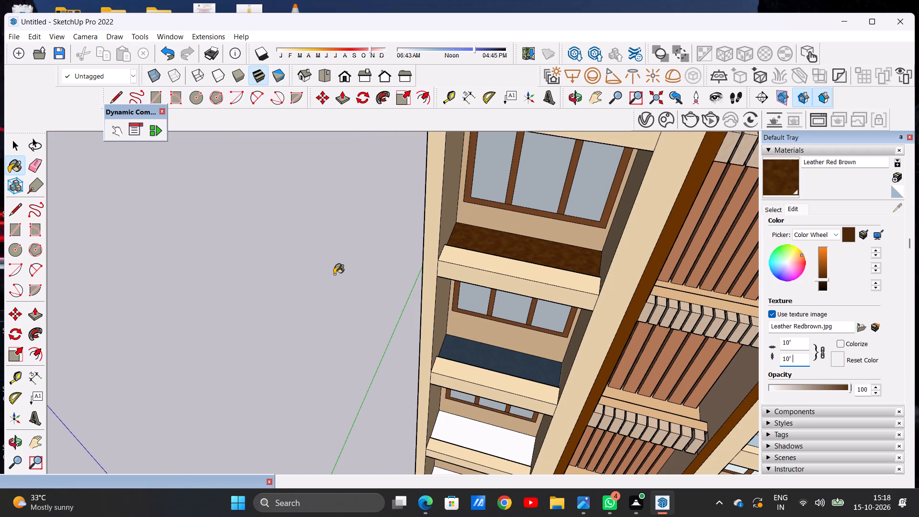
{"action": "left_click", "coordinate": [300, 280]}
{"action": "key", "text": "space"}
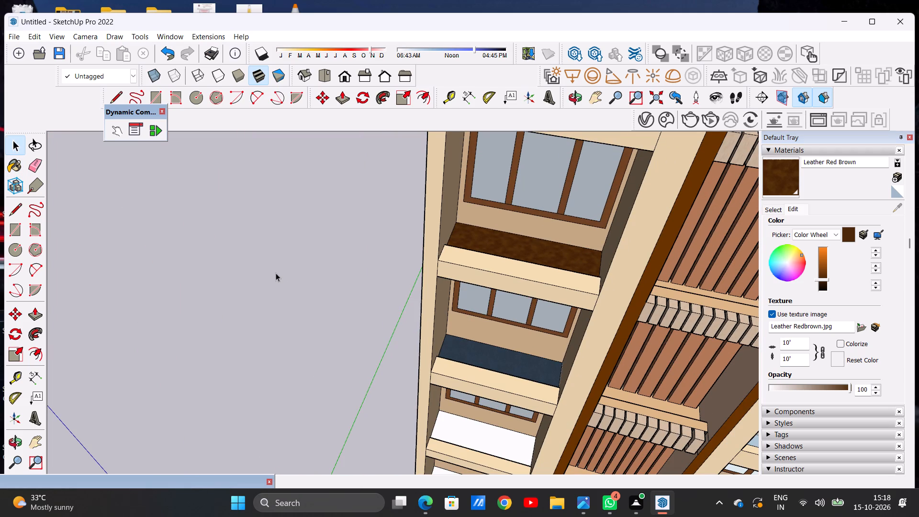
Paint the fourth open balcony's floor from the top with Carpet Pattern Leaf Squares from the carpet, fabrics and leathers library.
{"action": "left_click", "coordinate": [276, 273]}
{"action": "scroll", "coordinate": [438, 288], "scroll_direction": "down", "scroll_amount": 12}
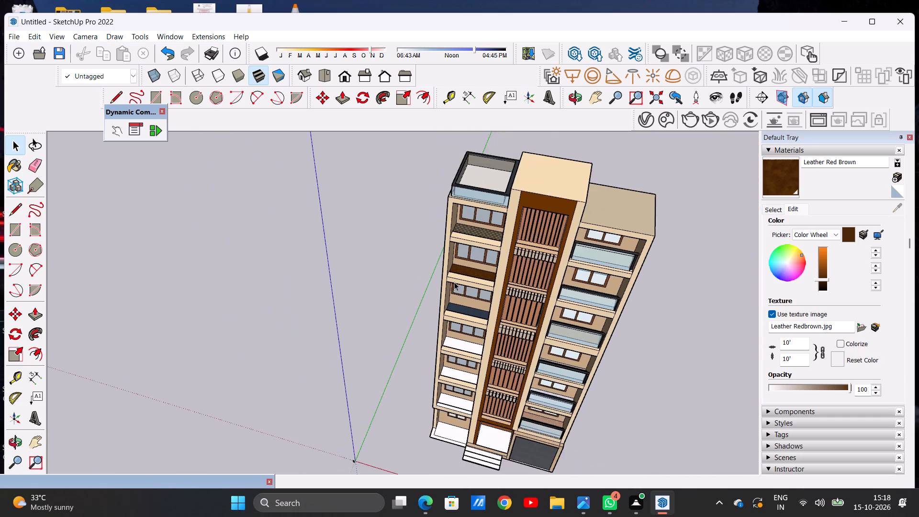
{"action": "scroll", "coordinate": [455, 301], "scroll_direction": "up", "scroll_amount": 1}
{"action": "scroll", "coordinate": [455, 301], "scroll_direction": "down", "scroll_amount": 1}
{"action": "scroll", "coordinate": [455, 301], "scroll_direction": "up", "scroll_amount": 11}
{"action": "middle_click_drag", "start_coordinate": [467, 366], "coordinate": [481, 331]}
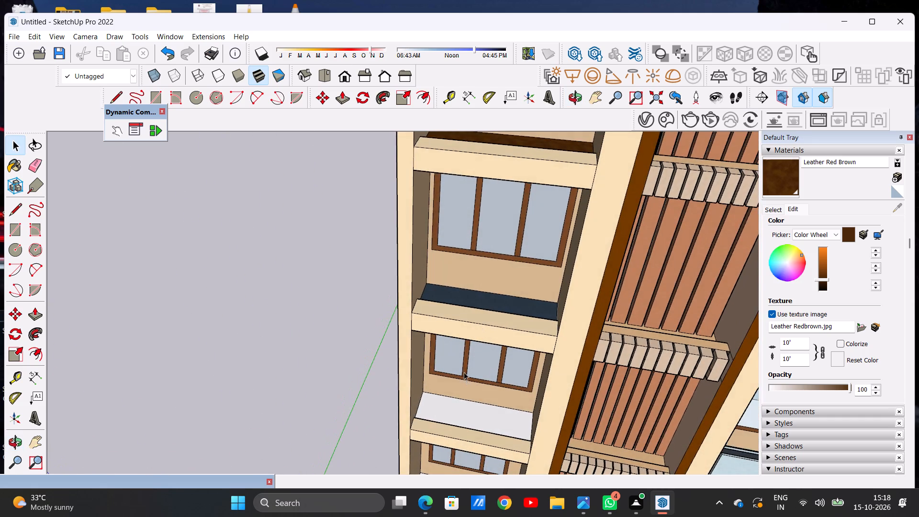
{"action": "scroll", "coordinate": [464, 372], "scroll_direction": "up", "scroll_amount": 9}
{"action": "middle_click_drag", "start_coordinate": [471, 390], "coordinate": [459, 304]}
{"action": "scroll", "coordinate": [464, 302], "scroll_direction": "down", "scroll_amount": 10}
{"action": "middle_click_drag", "start_coordinate": [469, 303], "coordinate": [457, 393]}
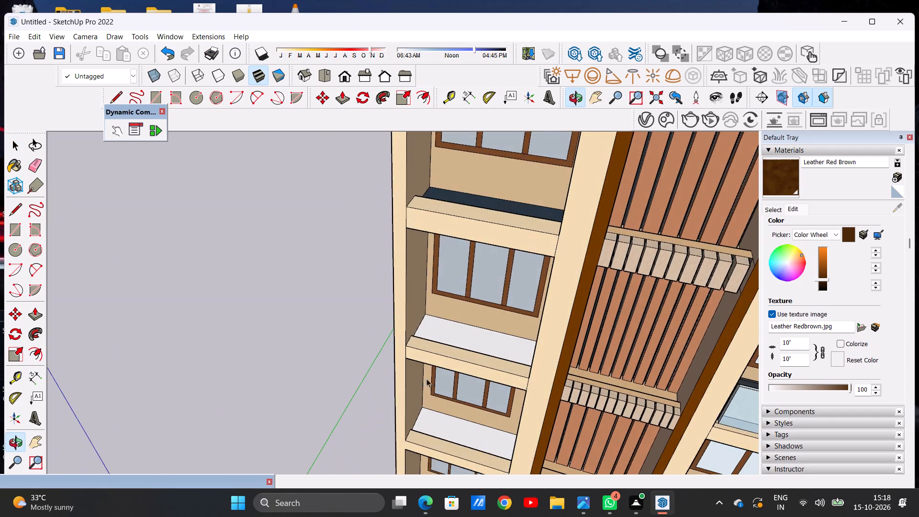
{"action": "scroll", "coordinate": [412, 359], "scroll_direction": "up", "scroll_amount": 6}
{"action": "scroll", "coordinate": [359, 294], "scroll_direction": "down", "scroll_amount": 9}
{"action": "scroll", "coordinate": [406, 297], "scroll_direction": "up", "scroll_amount": 1}
{"action": "middle_click_drag", "start_coordinate": [408, 309], "coordinate": [467, 352]}
{"action": "scroll", "coordinate": [473, 277], "scroll_direction": "up", "scroll_amount": 7}
{"action": "middle_click_drag", "start_coordinate": [437, 291], "coordinate": [342, 281]}
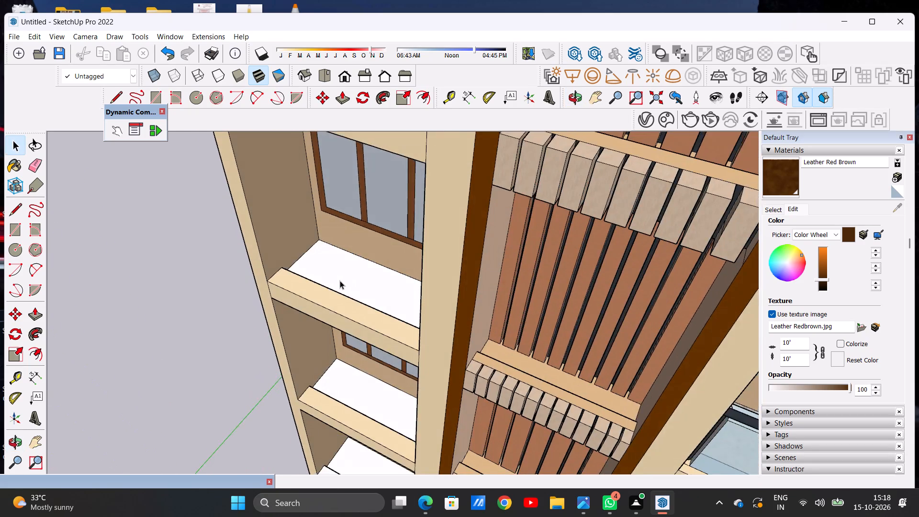
{"action": "scroll", "coordinate": [339, 281], "scroll_direction": "up", "scroll_amount": 1}
{"action": "middle_click_drag", "start_coordinate": [358, 281], "coordinate": [339, 273]}
{"action": "scroll", "coordinate": [320, 270], "scroll_direction": "up", "scroll_amount": 14}
{"action": "middle_click_drag", "start_coordinate": [396, 280], "coordinate": [214, 261]}
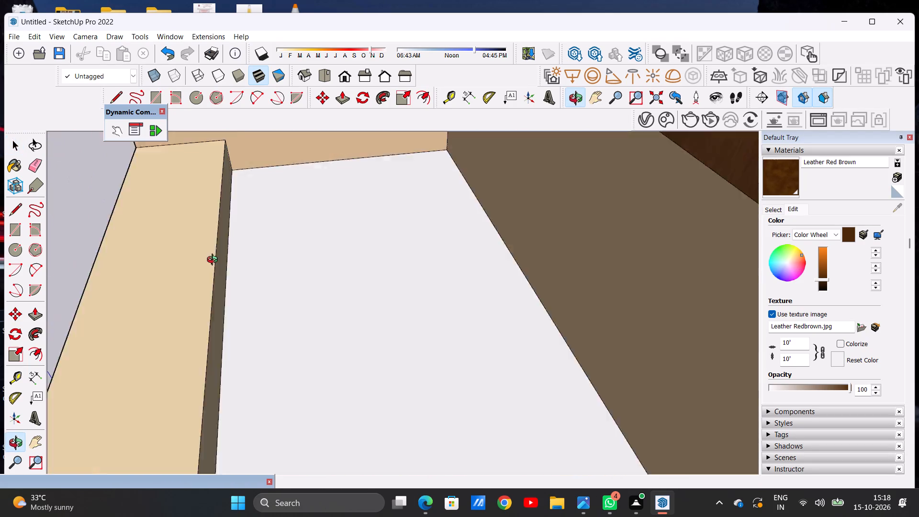
{"action": "middle_click_drag", "start_coordinate": [214, 261], "coordinate": [453, 246]}
{"action": "scroll", "coordinate": [413, 274], "scroll_direction": "down", "scroll_amount": 8}
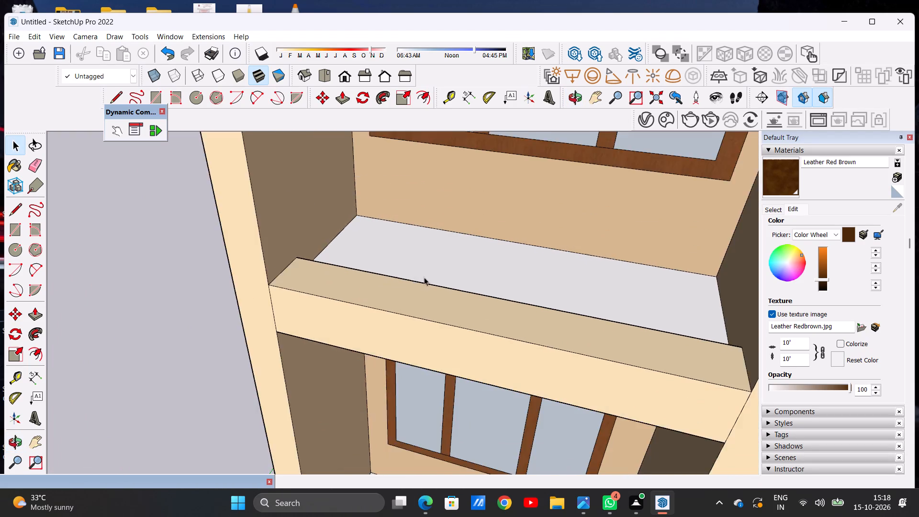
{"action": "scroll", "coordinate": [424, 277], "scroll_direction": "down", "scroll_amount": 10}
{"action": "scroll", "coordinate": [506, 266], "scroll_direction": "up", "scroll_amount": 8}
{"action": "middle_click_drag", "start_coordinate": [408, 276], "coordinate": [430, 315]}
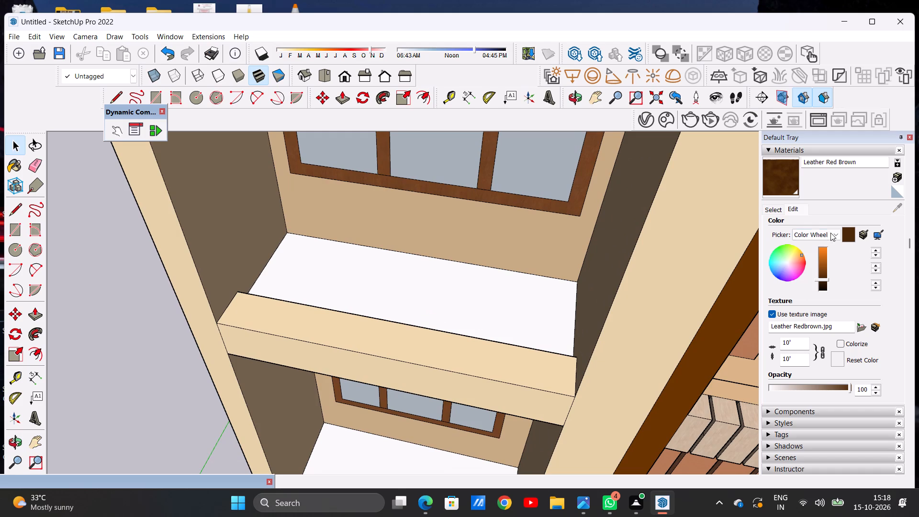
{"action": "left_click", "coordinate": [774, 208]}
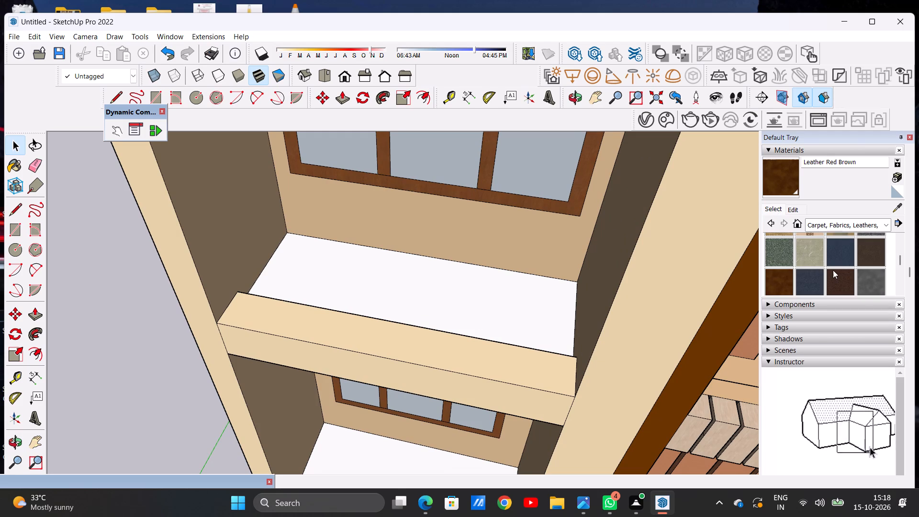
{"action": "scroll", "coordinate": [799, 269], "scroll_direction": "down", "scroll_amount": 1}
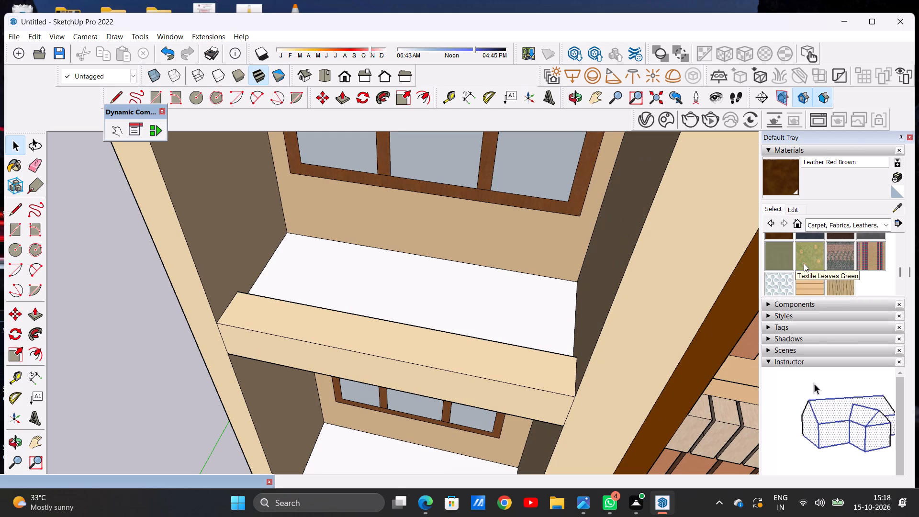
{"action": "scroll", "coordinate": [804, 263], "scroll_direction": "down", "scroll_amount": 1}
{"action": "scroll", "coordinate": [804, 263], "scroll_direction": "up", "scroll_amount": 1}
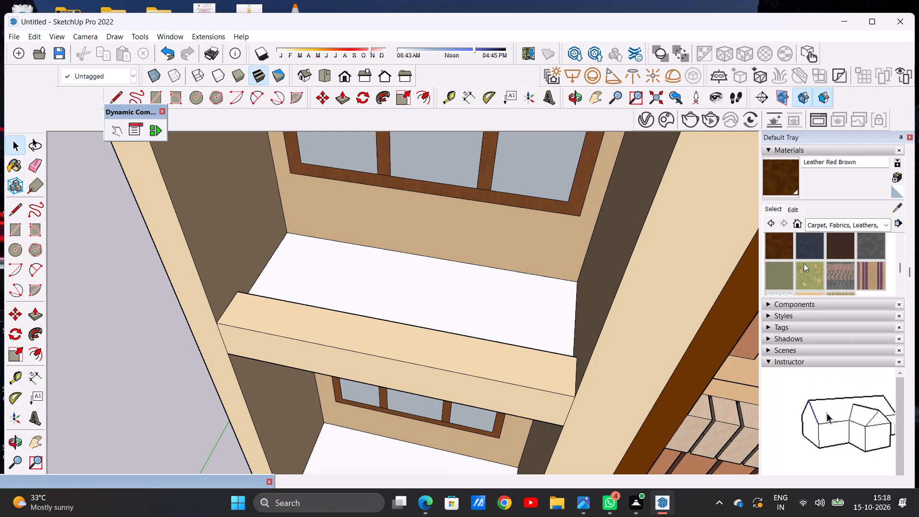
{"action": "scroll", "coordinate": [804, 263], "scroll_direction": "down", "scroll_amount": 1}
{"action": "scroll", "coordinate": [804, 263], "scroll_direction": "up", "scroll_amount": 3}
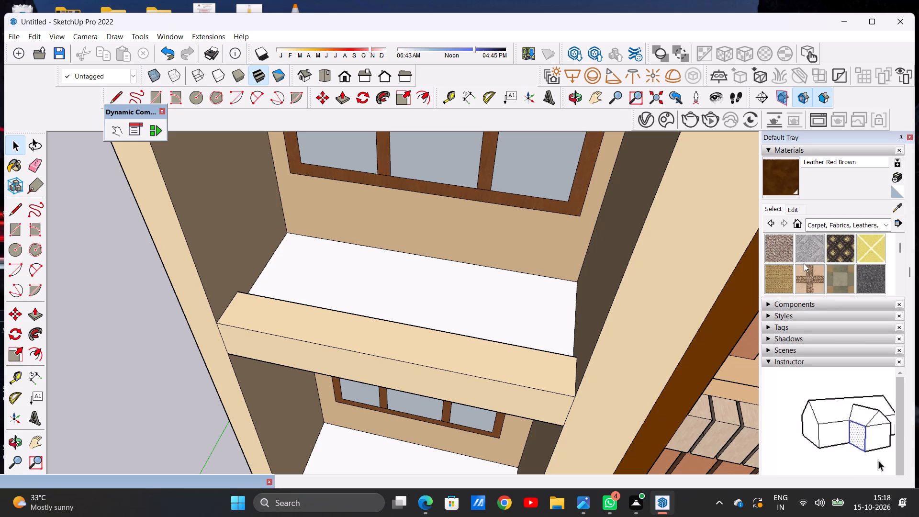
{"action": "scroll", "coordinate": [804, 263], "scroll_direction": "up", "scroll_amount": 1}
{"action": "scroll", "coordinate": [804, 263], "scroll_direction": "down", "scroll_amount": 3}
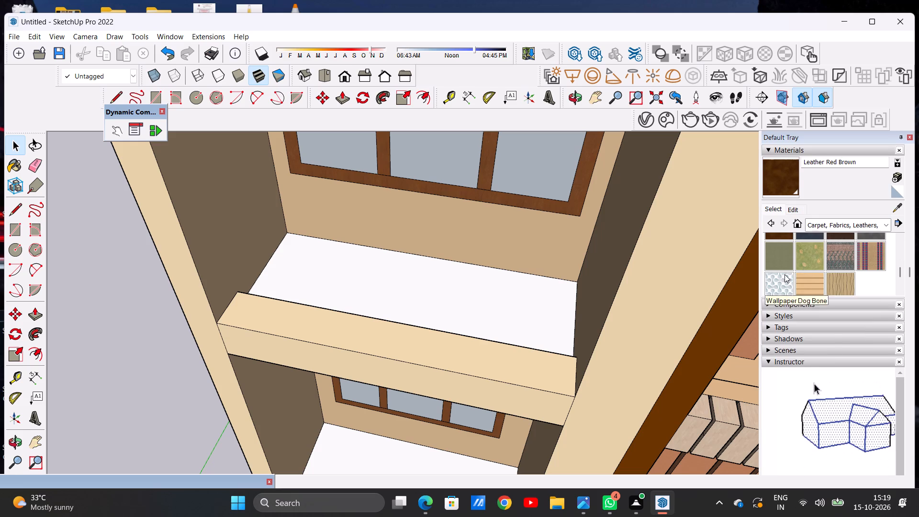
{"action": "left_click", "coordinate": [767, 280]}
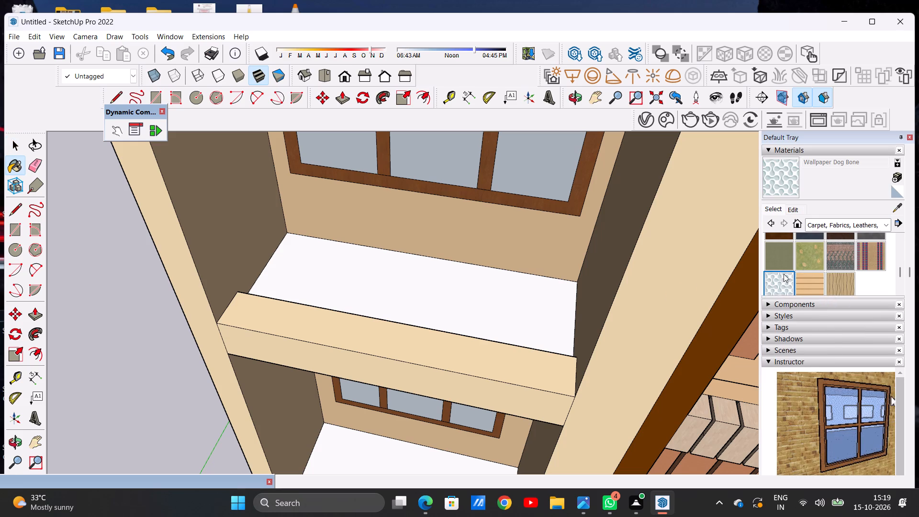
{"action": "scroll", "coordinate": [808, 281], "scroll_direction": "up", "scroll_amount": 1}
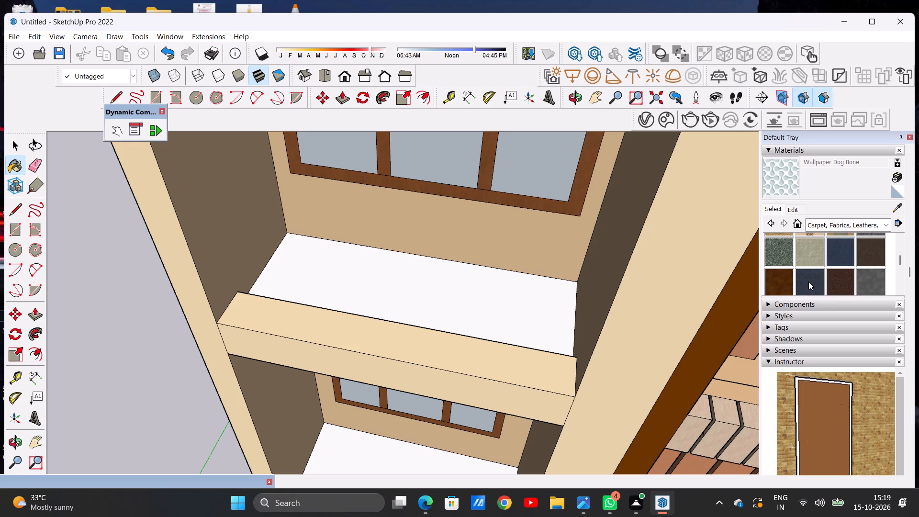
{"action": "scroll", "coordinate": [808, 281], "scroll_direction": "up", "scroll_amount": 1}
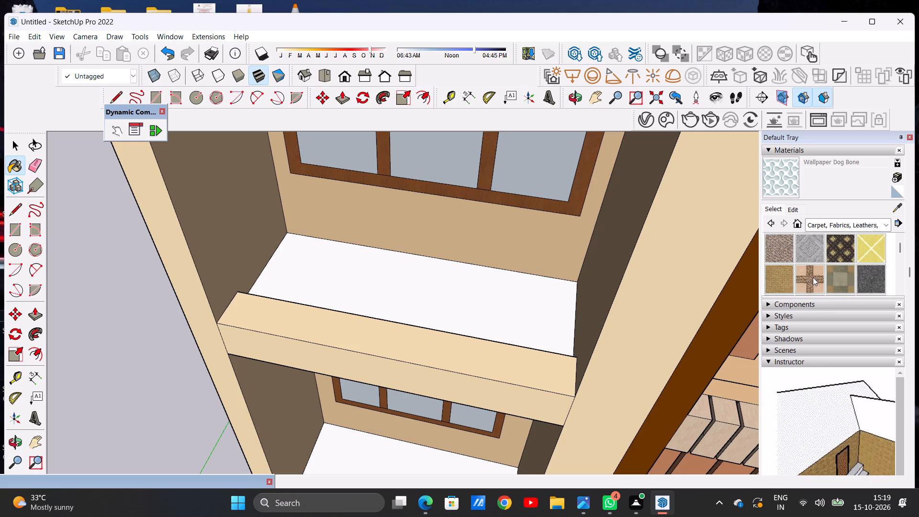
{"action": "left_click", "coordinate": [808, 271]}
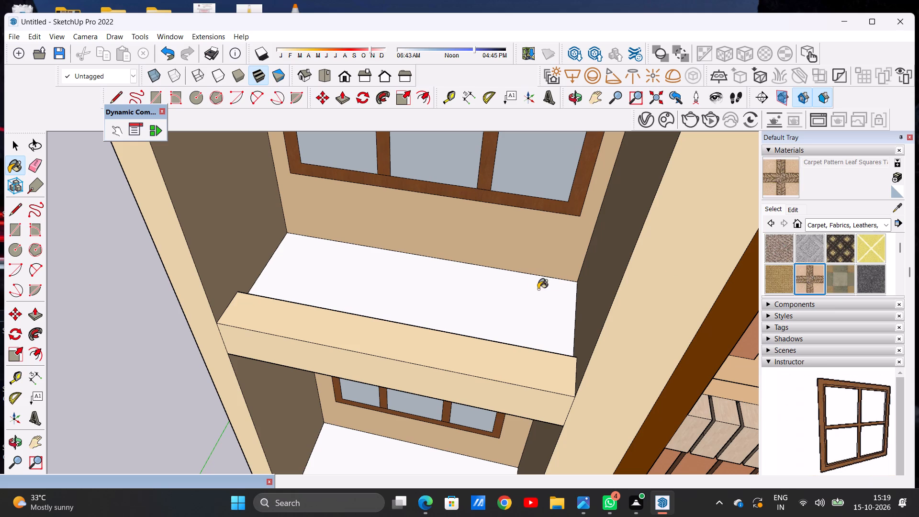
{"action": "scroll", "coordinate": [453, 296], "scroll_direction": "up", "scroll_amount": 7}
{"action": "left_click", "coordinate": [424, 295]}
{"action": "scroll", "coordinate": [455, 314], "scroll_direction": "up", "scroll_amount": 7}
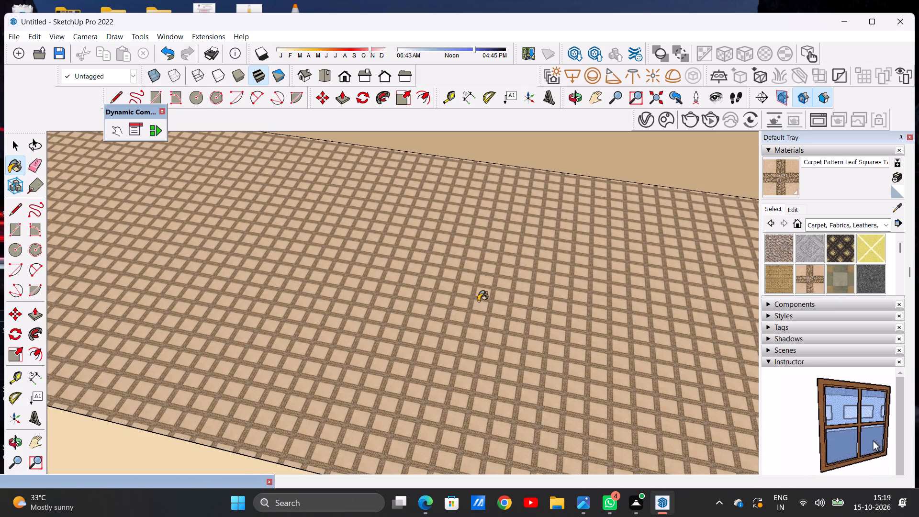
{"action": "scroll", "coordinate": [478, 301], "scroll_direction": "down", "scroll_amount": 16}
{"action": "scroll", "coordinate": [518, 280], "scroll_direction": "up", "scroll_amount": 5}
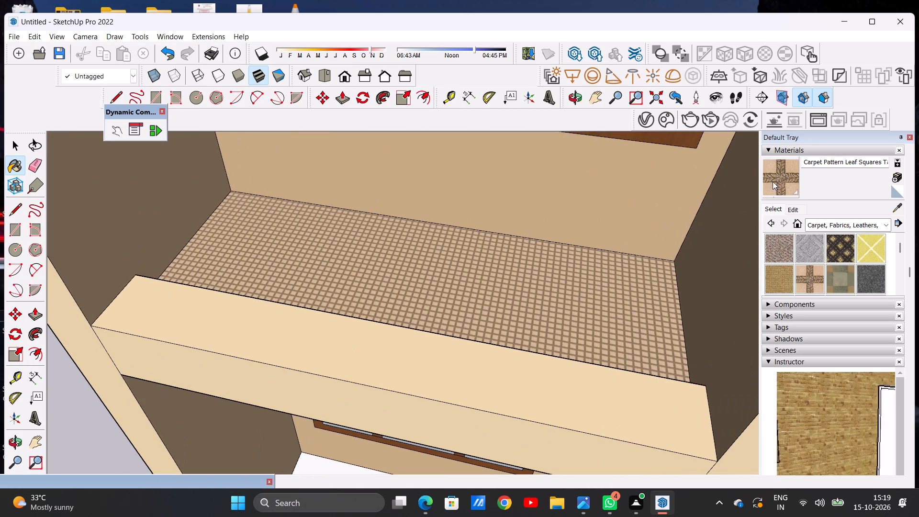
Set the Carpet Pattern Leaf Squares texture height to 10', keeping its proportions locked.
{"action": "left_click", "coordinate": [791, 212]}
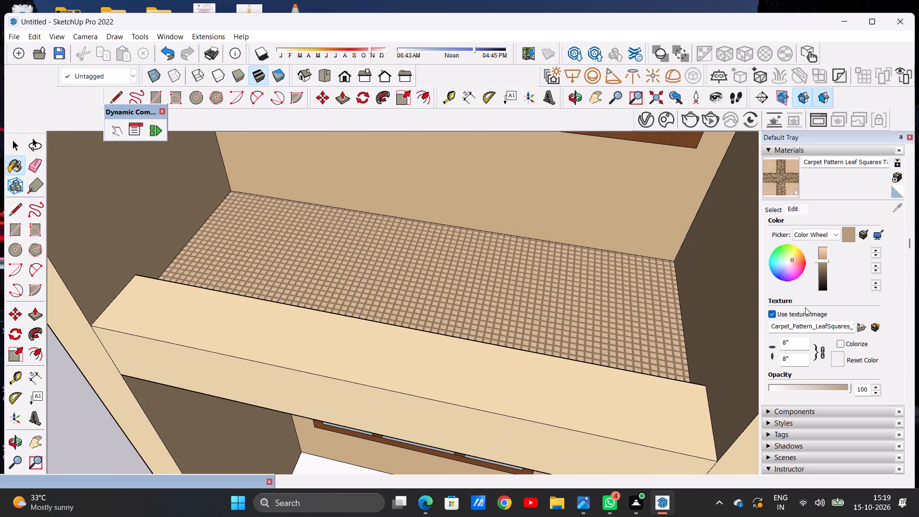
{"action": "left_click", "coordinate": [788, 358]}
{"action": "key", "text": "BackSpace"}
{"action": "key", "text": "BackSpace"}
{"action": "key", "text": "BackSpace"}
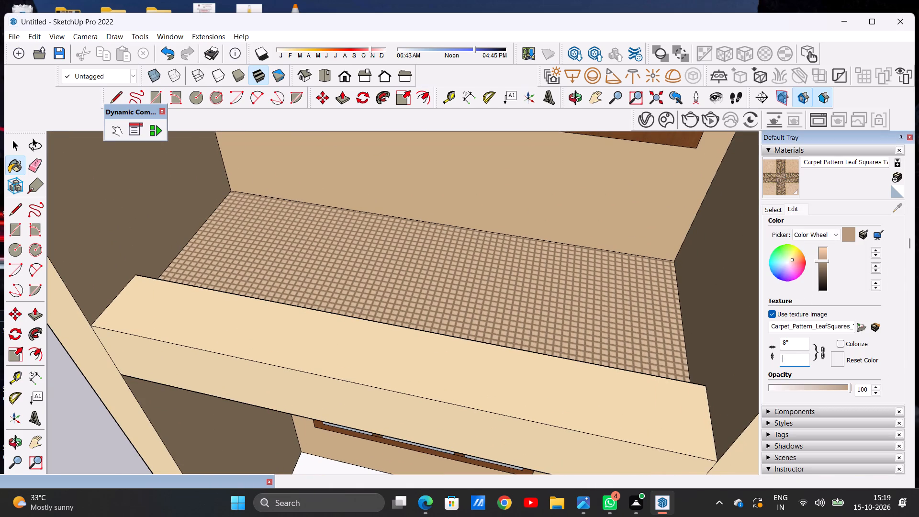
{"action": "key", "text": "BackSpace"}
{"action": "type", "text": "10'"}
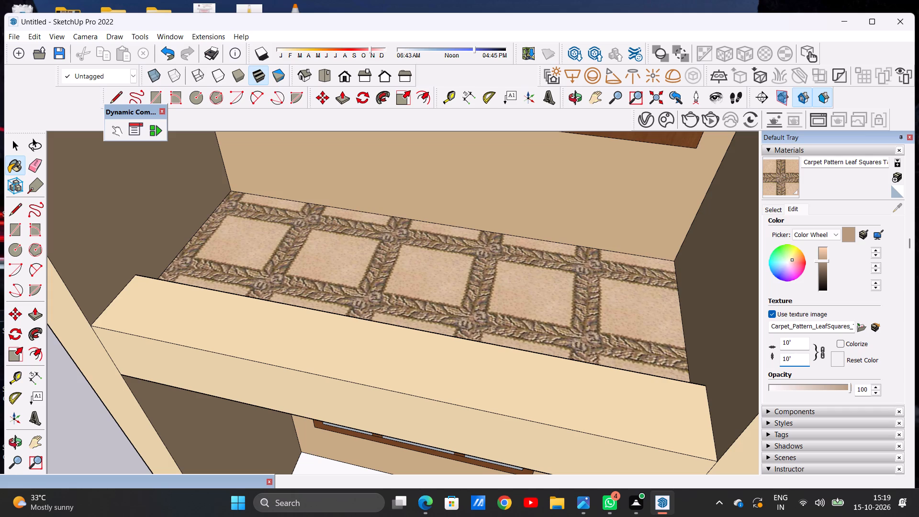
Set the Carpet Pattern Leaf Squares texture height to 5' with proportions locked, and return to the Select tool.
{"action": "key", "text": "BackSpace"}
{"action": "key", "text": "BackSpace"}
{"action": "key", "text": "BackSpace"}
{"action": "key", "text": "BackSpace"}
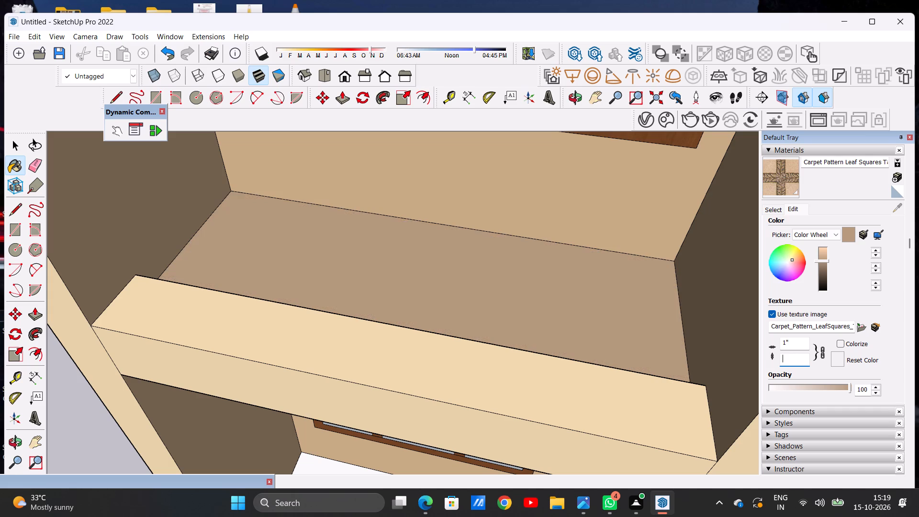
{"action": "type", "text": "5'"}
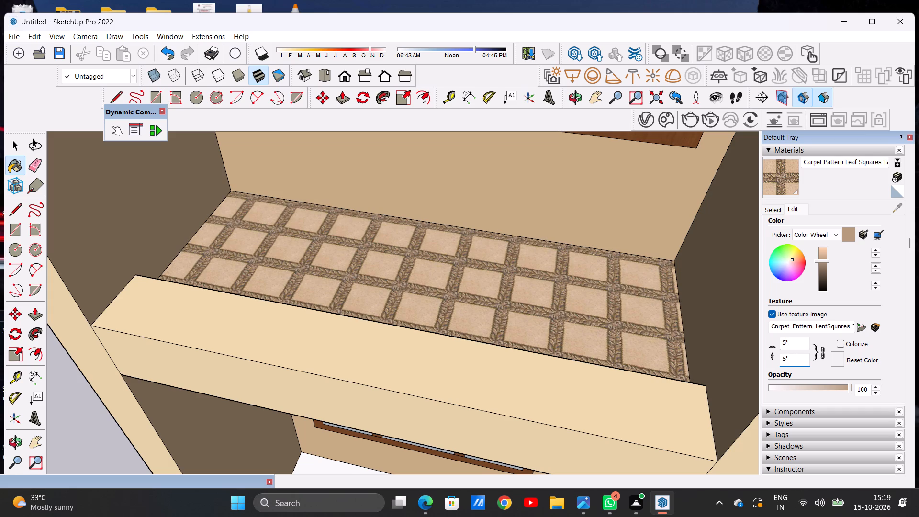
{"action": "key", "text": "Return"}
{"action": "scroll", "coordinate": [568, 311], "scroll_direction": "down", "scroll_amount": 7}
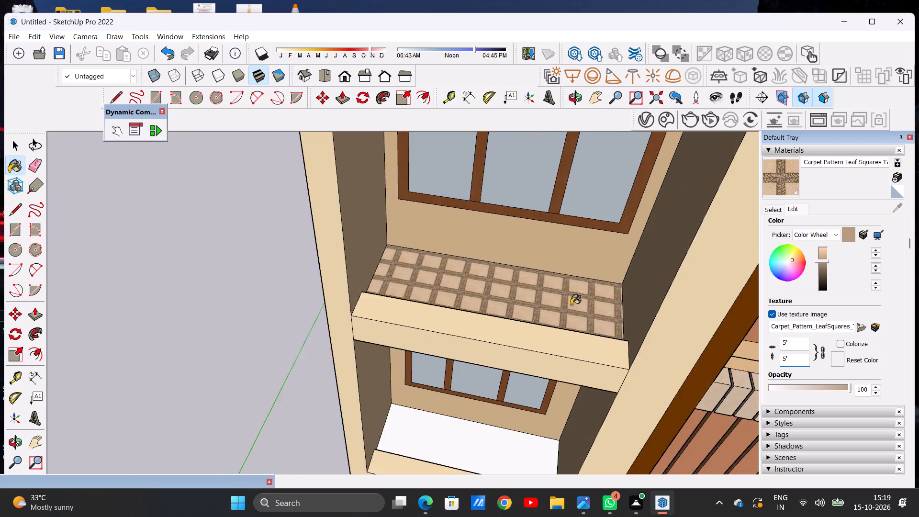
{"action": "scroll", "coordinate": [571, 305], "scroll_direction": "down", "scroll_amount": 8}
{"action": "scroll", "coordinate": [517, 341], "scroll_direction": "up", "scroll_amount": 5}
{"action": "key", "text": "space"}
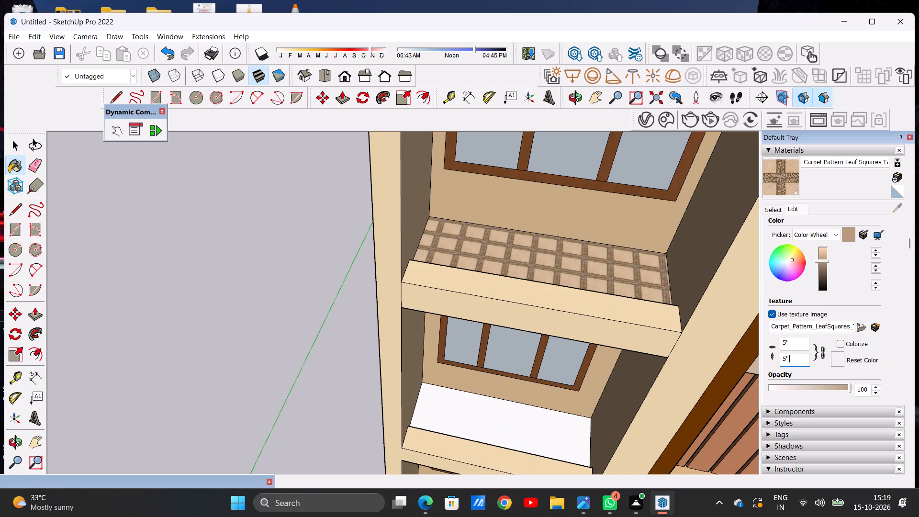
{"action": "left_click", "coordinate": [335, 337]}
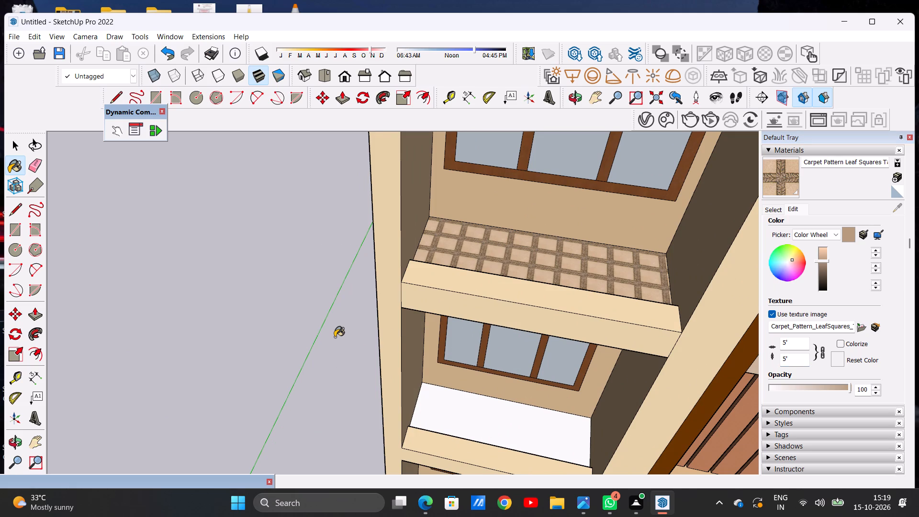
{"action": "key", "text": "space"}
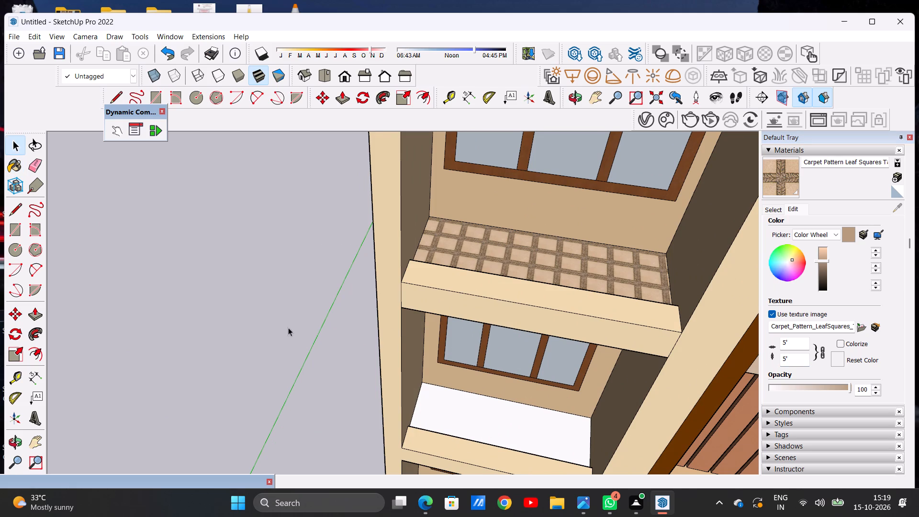
Paint the fifth open balcony's floor from the top with Carpet Pattern Squares Multi from the same library.
{"action": "scroll", "coordinate": [290, 326], "scroll_direction": "down", "scroll_amount": 12}
{"action": "scroll", "coordinate": [334, 324], "scroll_direction": "up", "scroll_amount": 1}
{"action": "scroll", "coordinate": [334, 324], "scroll_direction": "down", "scroll_amount": 1}
{"action": "scroll", "coordinate": [334, 324], "scroll_direction": "up", "scroll_amount": 4}
{"action": "middle_click_drag", "start_coordinate": [356, 359], "coordinate": [366, 336]}
{"action": "scroll", "coordinate": [373, 358], "scroll_direction": "up", "scroll_amount": 7}
{"action": "scroll", "coordinate": [381, 350], "scroll_direction": "down", "scroll_amount": 9}
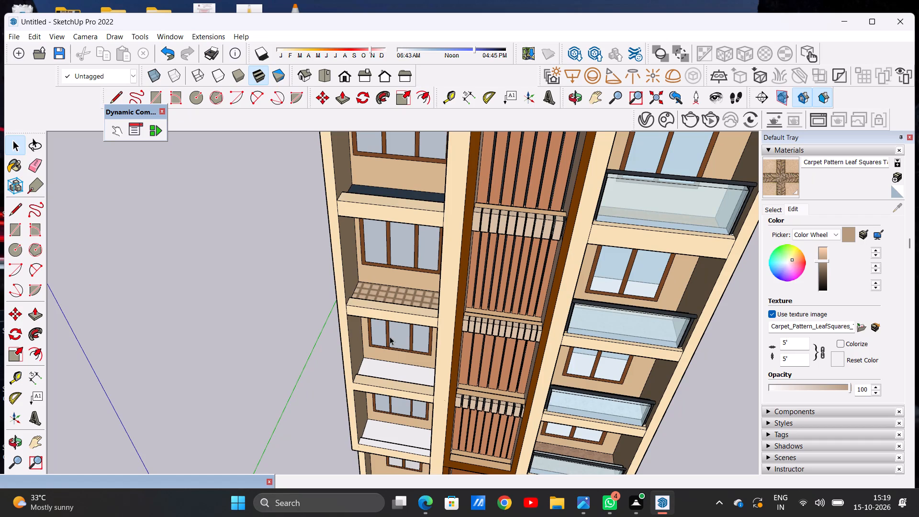
{"action": "scroll", "coordinate": [381, 323], "scroll_direction": "down", "scroll_amount": 7}
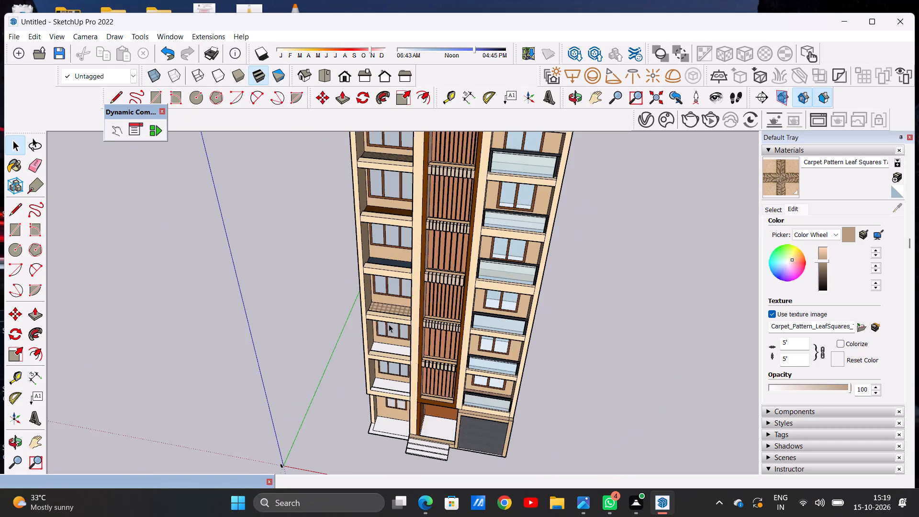
{"action": "scroll", "coordinate": [412, 326], "scroll_direction": "down", "scroll_amount": 4}
{"action": "scroll", "coordinate": [395, 344], "scroll_direction": "up", "scroll_amount": 15}
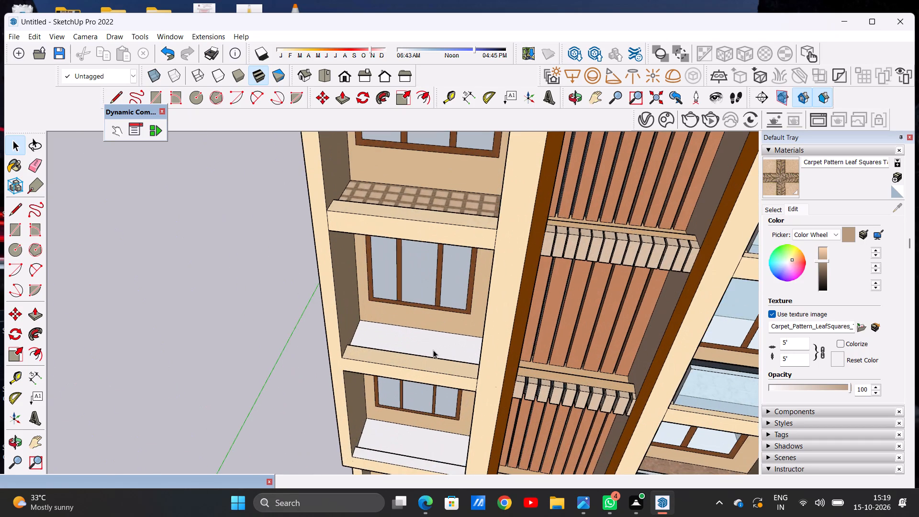
{"action": "middle_click_drag", "start_coordinate": [433, 349], "coordinate": [427, 357]}
{"action": "scroll", "coordinate": [427, 357], "scroll_direction": "up", "scroll_amount": 13}
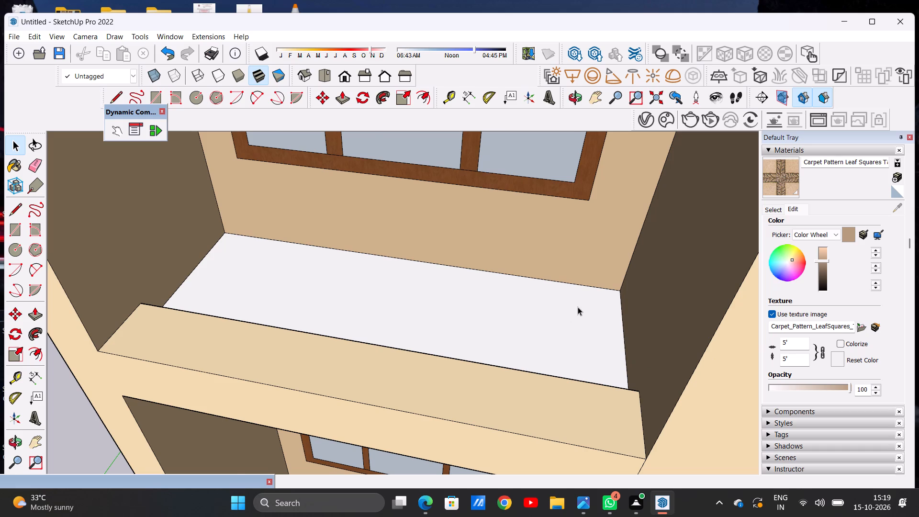
{"action": "scroll", "coordinate": [580, 307], "scroll_direction": "down", "scroll_amount": 6}
{"action": "scroll", "coordinate": [580, 307], "scroll_direction": "up", "scroll_amount": 5}
{"action": "left_click", "coordinate": [777, 210]}
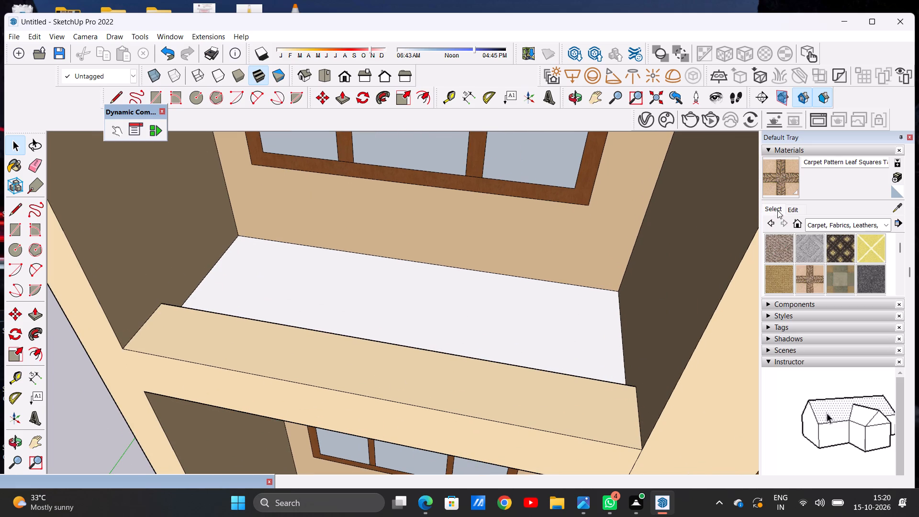
{"action": "left_click", "coordinate": [840, 279]}
{"action": "scroll", "coordinate": [344, 303], "scroll_direction": "up", "scroll_amount": 4}
{"action": "left_click", "coordinate": [346, 305]}
{"action": "scroll", "coordinate": [464, 307], "scroll_direction": "up", "scroll_amount": 5}
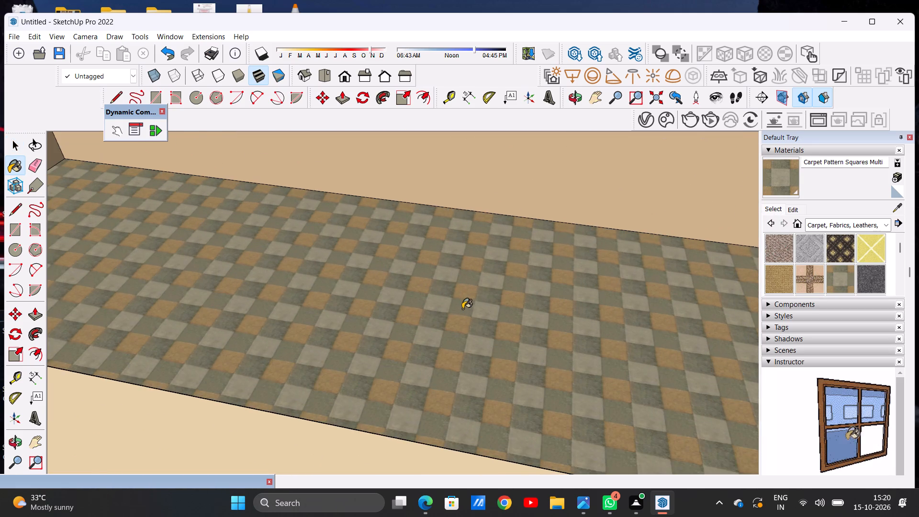
{"action": "scroll", "coordinate": [395, 311], "scroll_direction": "down", "scroll_amount": 19}
{"action": "scroll", "coordinate": [449, 312], "scroll_direction": "up", "scroll_amount": 10}
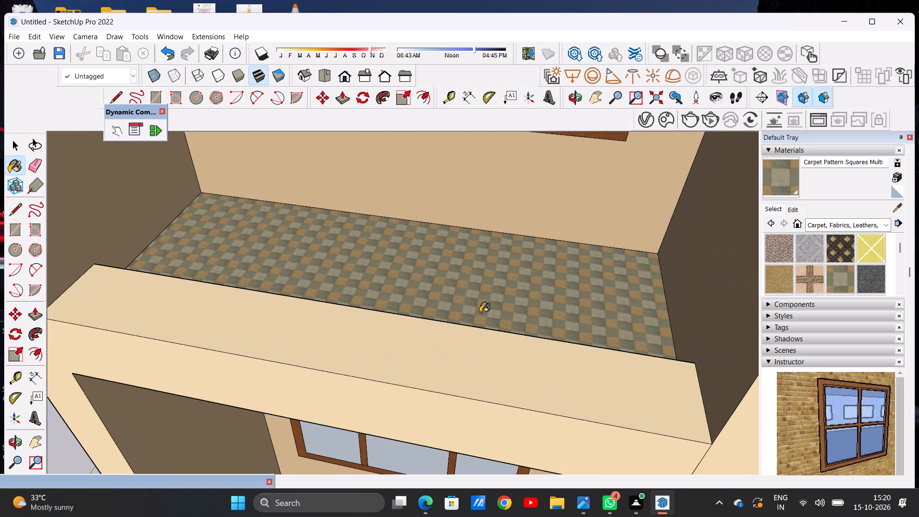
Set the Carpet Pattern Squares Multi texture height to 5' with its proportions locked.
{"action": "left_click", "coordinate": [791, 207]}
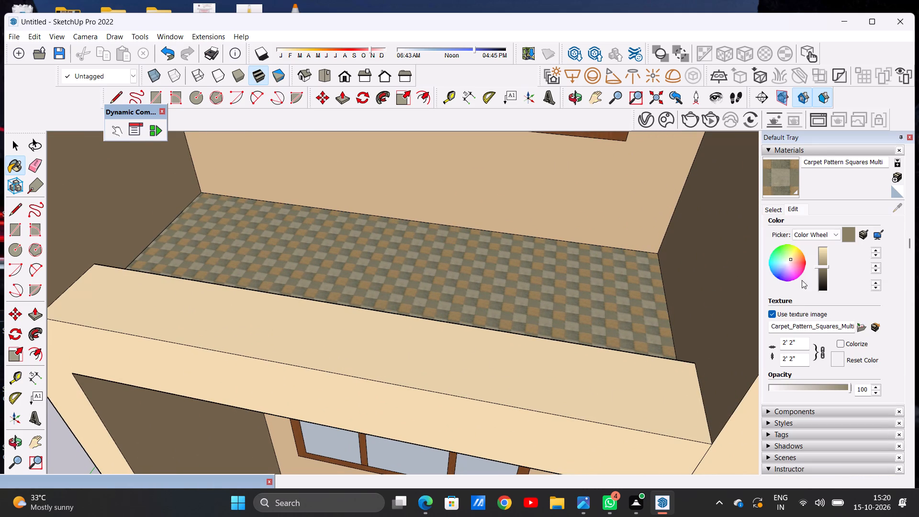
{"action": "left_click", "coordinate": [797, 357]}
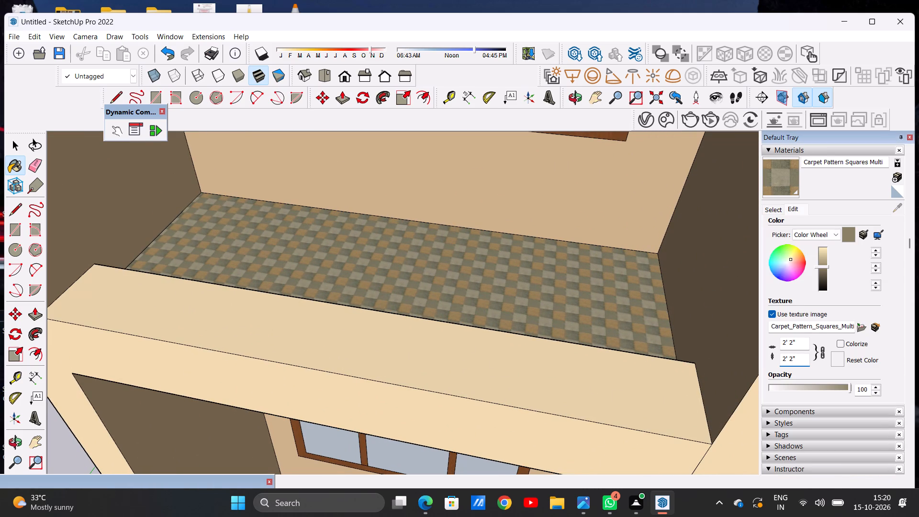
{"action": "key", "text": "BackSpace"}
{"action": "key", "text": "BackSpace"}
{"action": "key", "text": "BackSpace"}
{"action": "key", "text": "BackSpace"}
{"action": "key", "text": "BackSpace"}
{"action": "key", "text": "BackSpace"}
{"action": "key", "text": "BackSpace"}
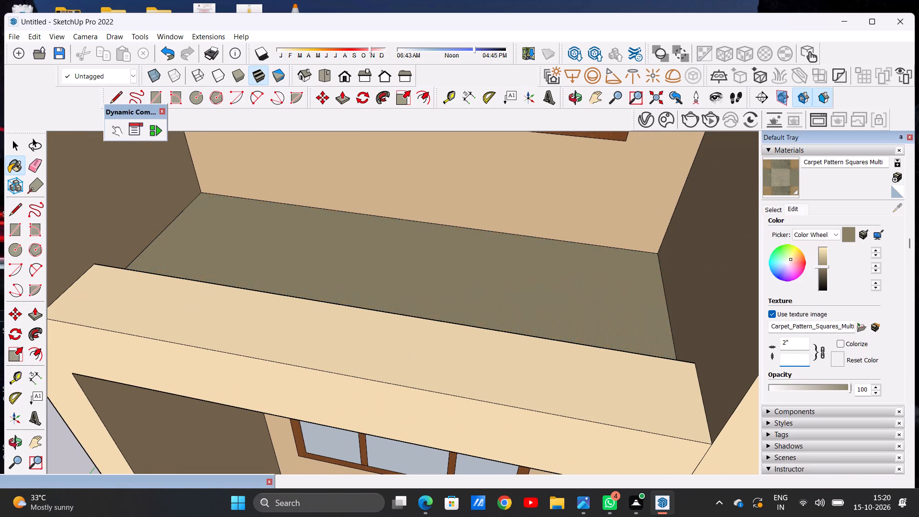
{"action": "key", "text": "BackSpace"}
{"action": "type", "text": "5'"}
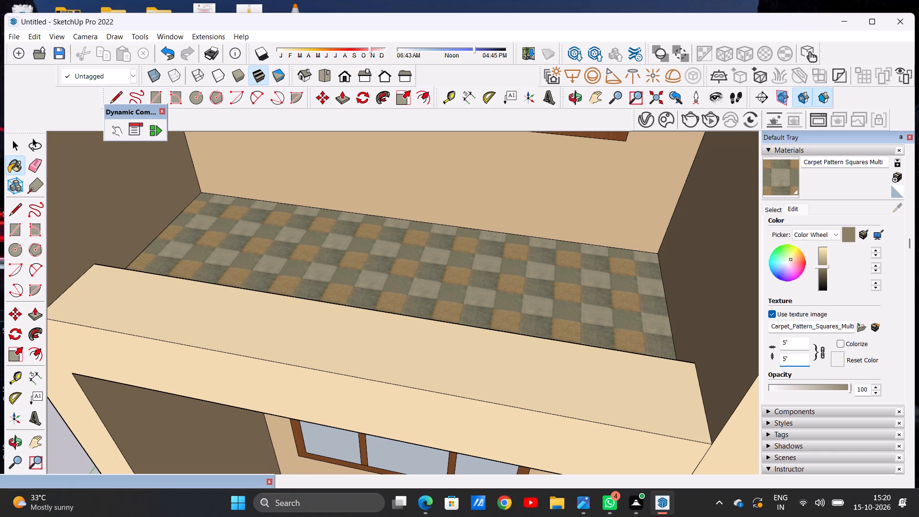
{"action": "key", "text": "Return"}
Set the Carpet Pattern Squares Multi texture height to 10', keeping its proportions locked.
{"action": "key", "text": "BackSpace"}
{"action": "key", "text": "BackSpace"}
{"action": "key", "text": "BackSpace"}
{"action": "key", "text": "BackSpace"}
{"action": "type", "text": "10'"}
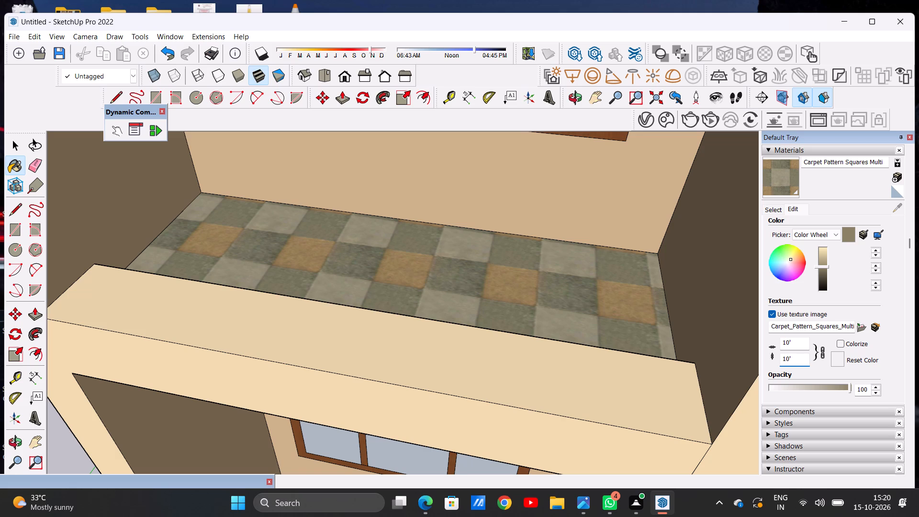
{"action": "key", "text": "Return"}
{"action": "scroll", "coordinate": [478, 176], "scroll_direction": "down", "scroll_amount": 9}
{"action": "scroll", "coordinate": [478, 176], "scroll_direction": "up", "scroll_amount": 1}
{"action": "scroll", "coordinate": [478, 176], "scroll_direction": "down", "scroll_amount": 14}
{"action": "scroll", "coordinate": [475, 259], "scroll_direction": "up", "scroll_amount": 4}
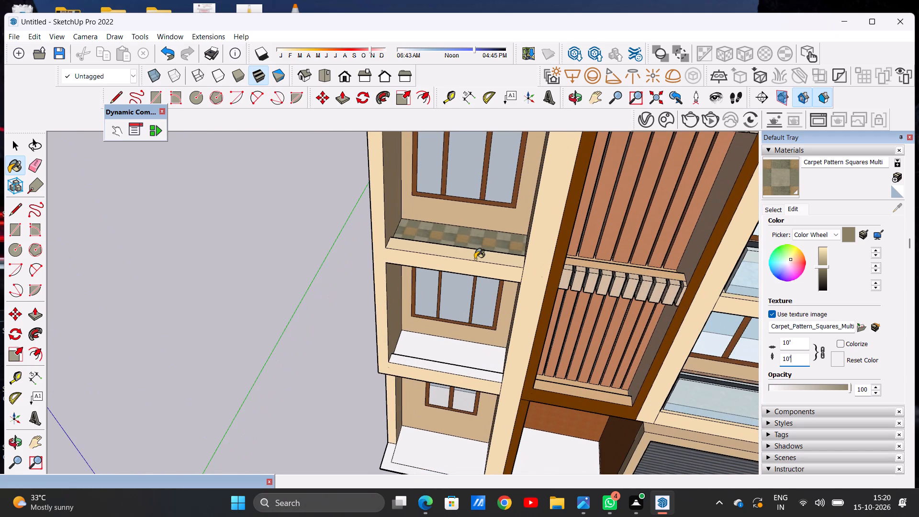
{"action": "key", "text": "space"}
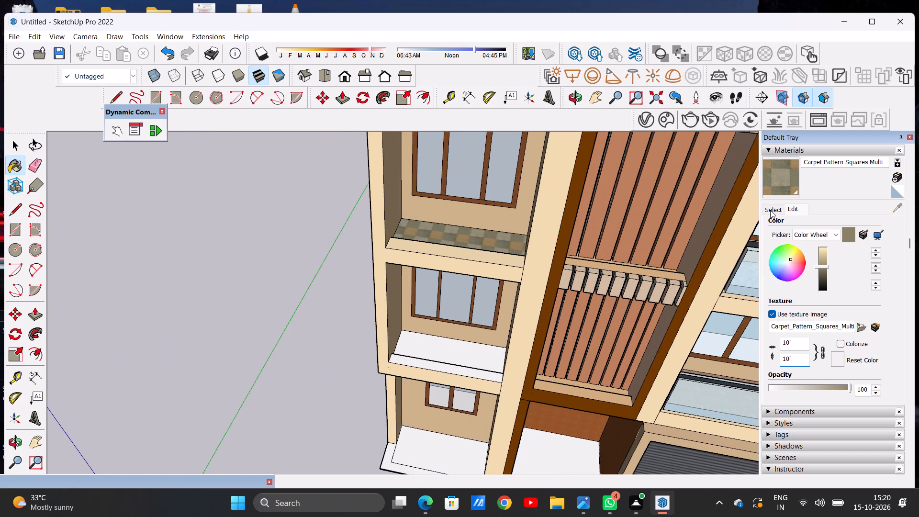
Look through the carpet, fabrics and leathers library, previewing carpet, upholstery, textile and wallpaper swatches for the sixth balcony's floor.
{"action": "left_click", "coordinate": [770, 208]}
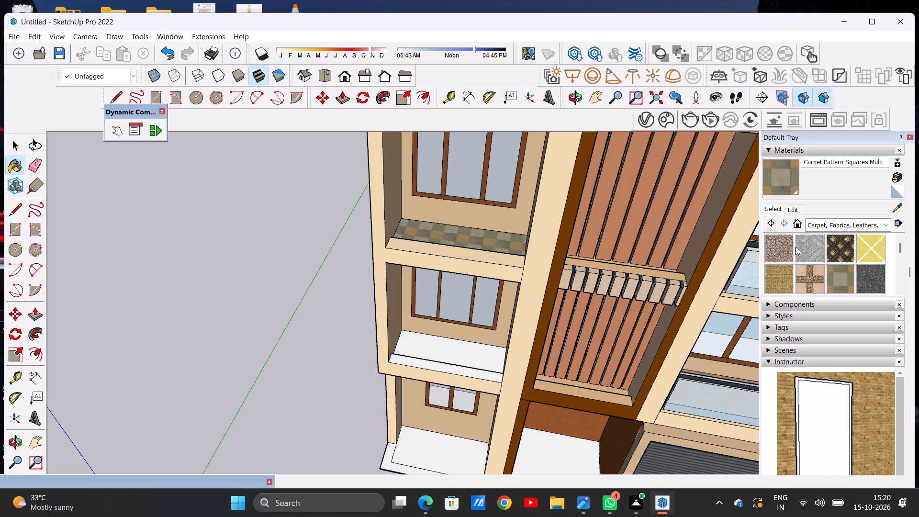
{"action": "scroll", "coordinate": [799, 262], "scroll_direction": "down", "scroll_amount": 1}
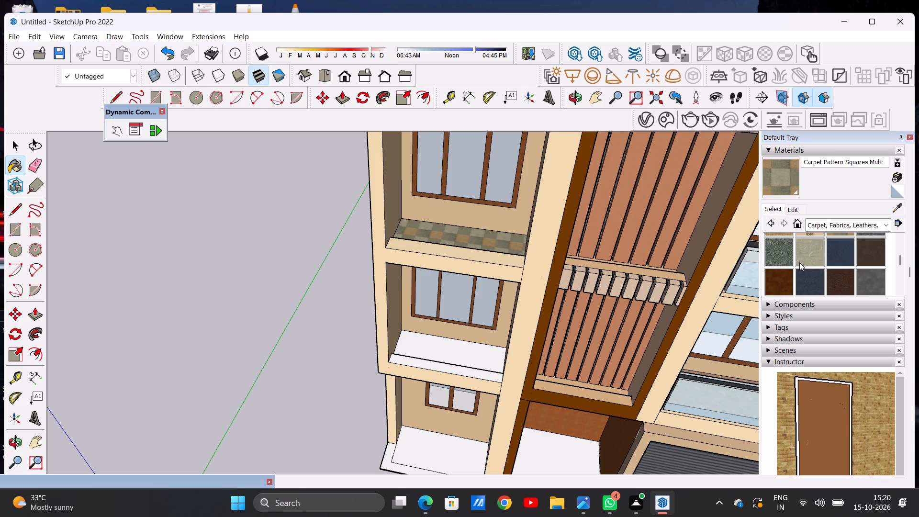
{"action": "scroll", "coordinate": [799, 262], "scroll_direction": "down", "scroll_amount": 1}
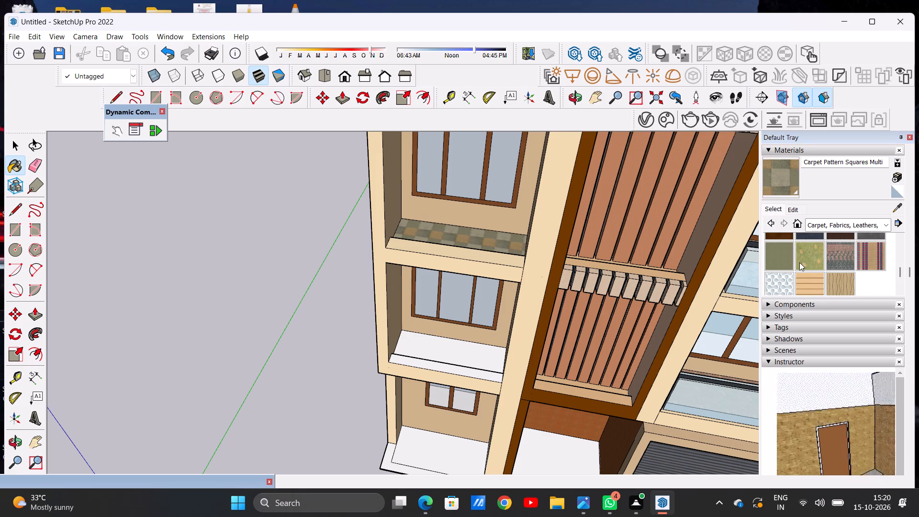
{"action": "left_click", "coordinate": [805, 277]}
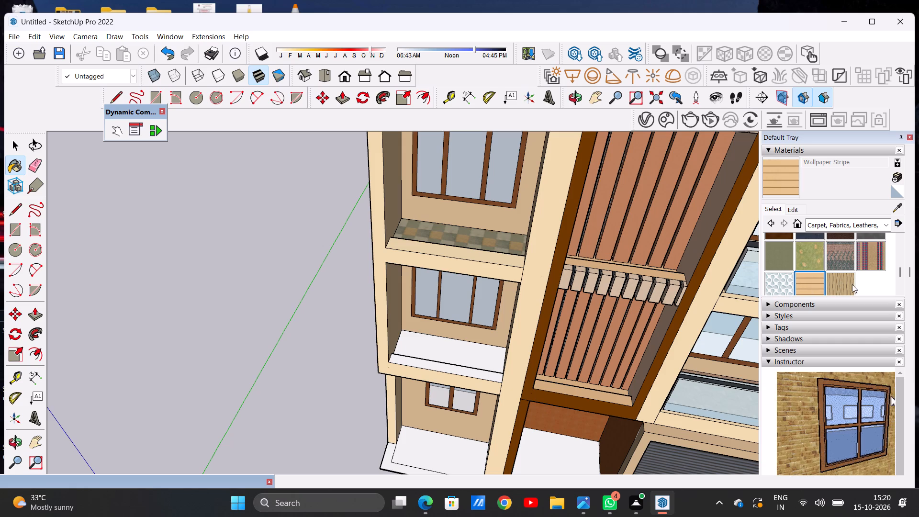
{"action": "left_click", "coordinate": [838, 288]}
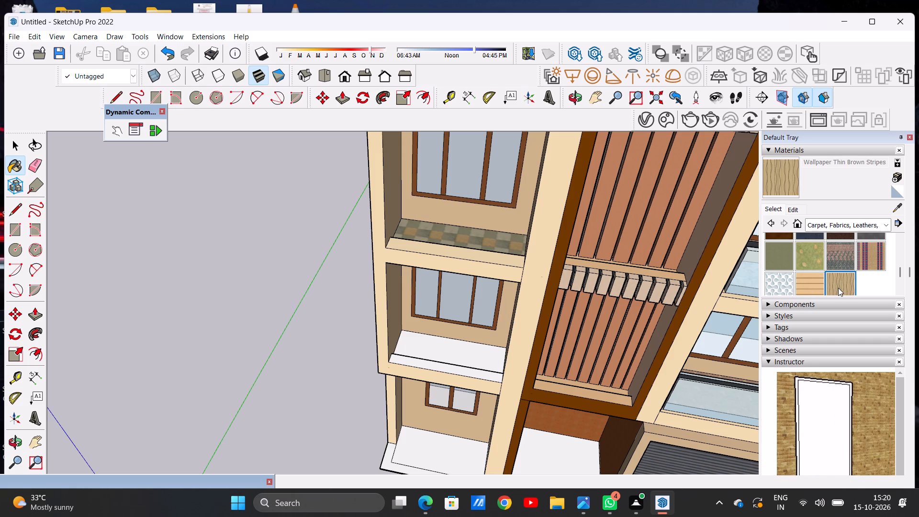
{"action": "scroll", "coordinate": [829, 263], "scroll_direction": "up", "scroll_amount": 2}
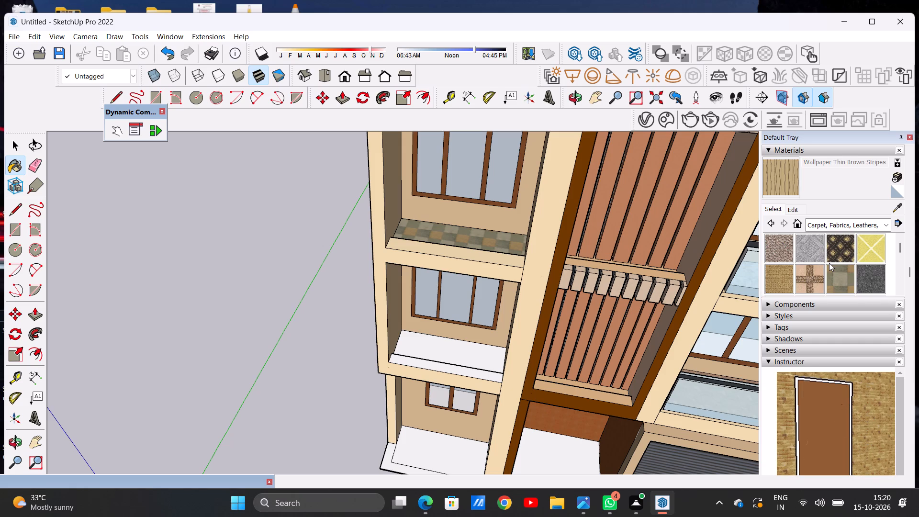
{"action": "left_click", "coordinate": [813, 277]}
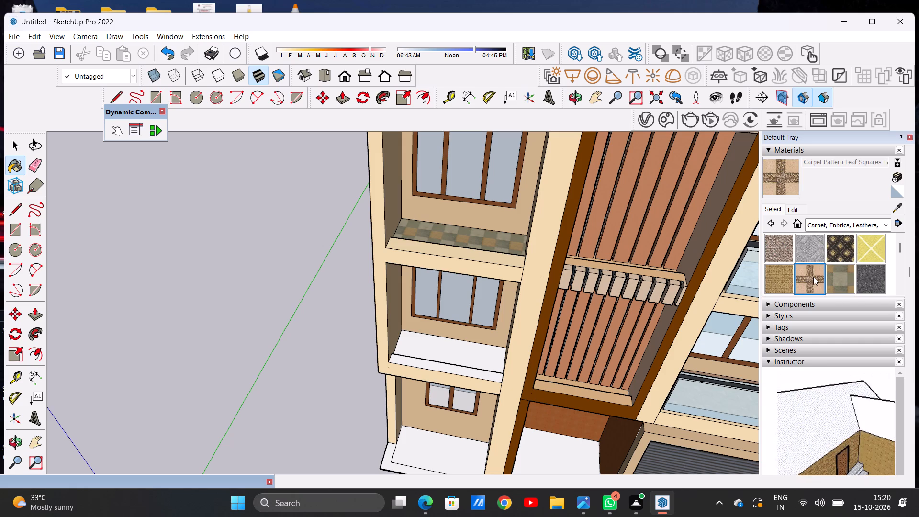
{"action": "left_click", "coordinate": [834, 277]}
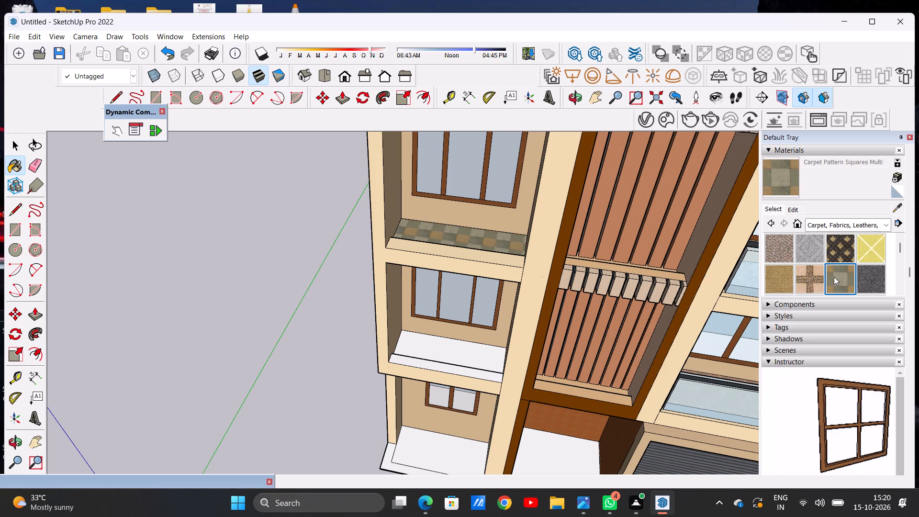
{"action": "left_click", "coordinate": [837, 252]}
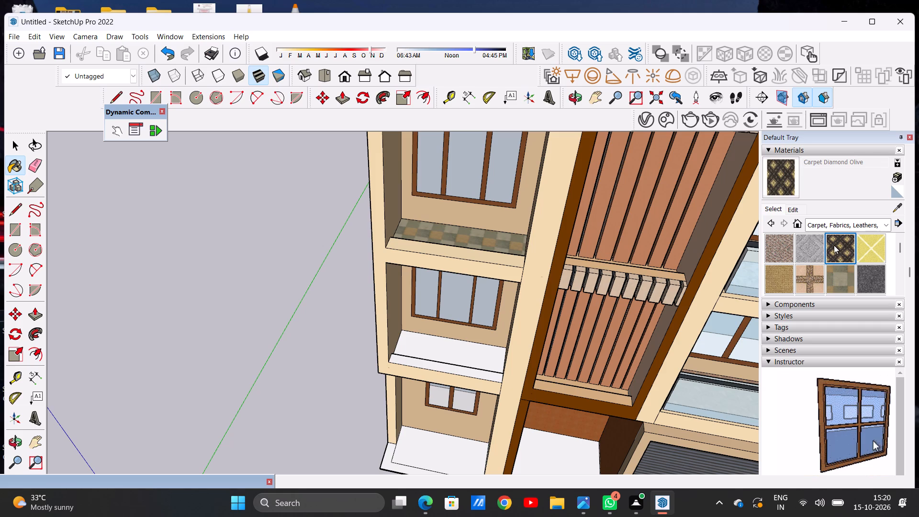
{"action": "left_click", "coordinate": [812, 245]}
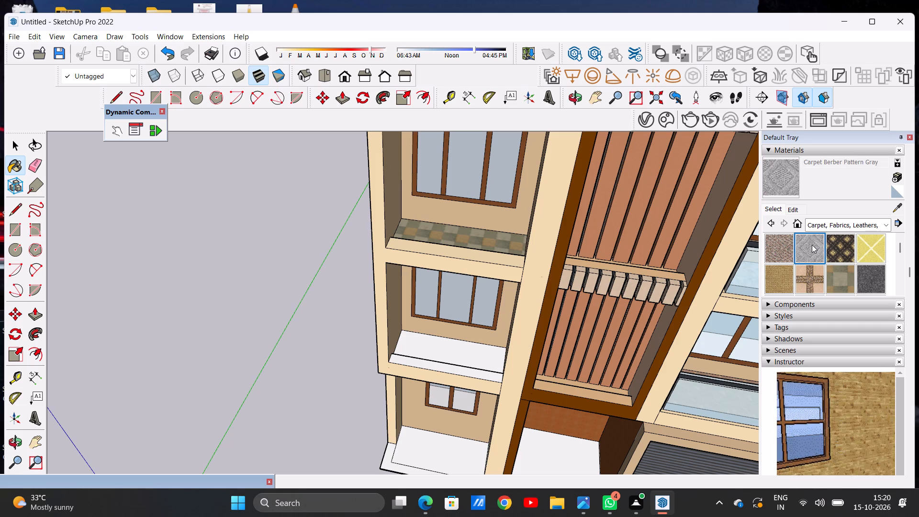
{"action": "left_click", "coordinate": [776, 250]}
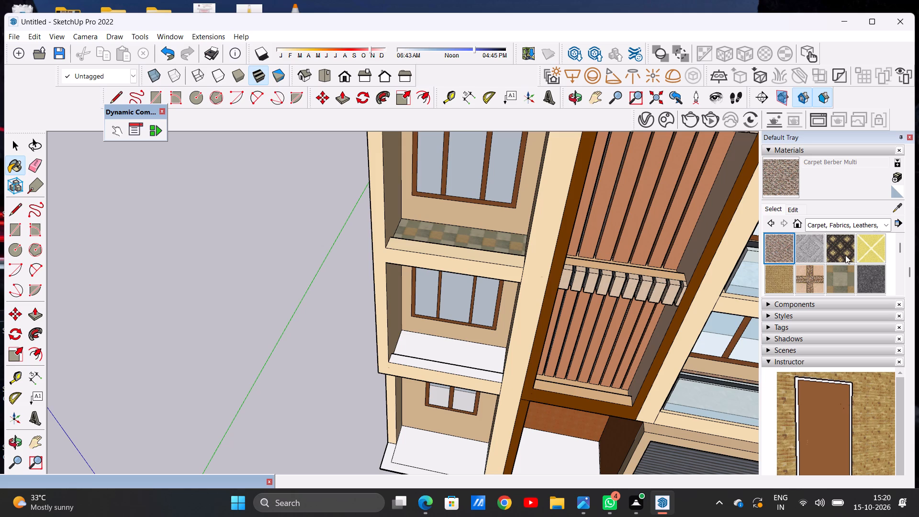
{"action": "left_click", "coordinate": [875, 249]}
{"action": "scroll", "coordinate": [830, 254], "scroll_direction": "down", "scroll_amount": 1}
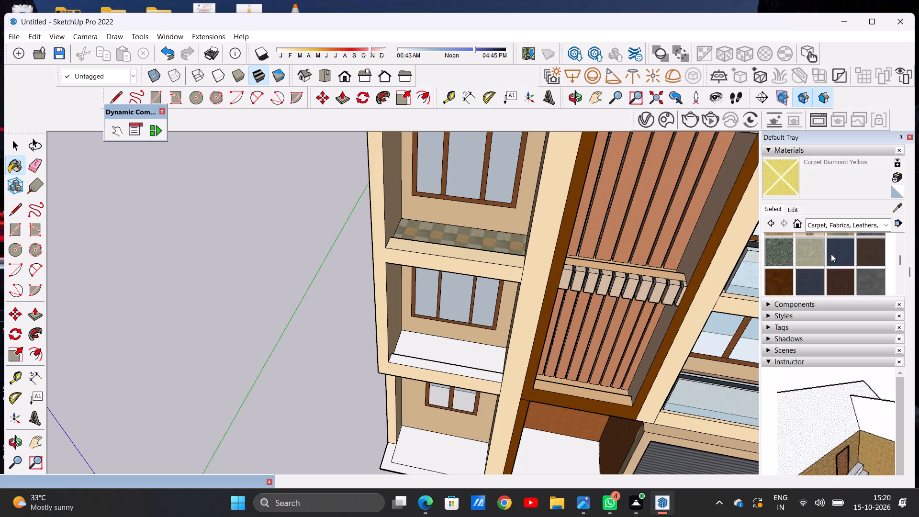
{"action": "scroll", "coordinate": [831, 254], "scroll_direction": "down", "scroll_amount": 1}
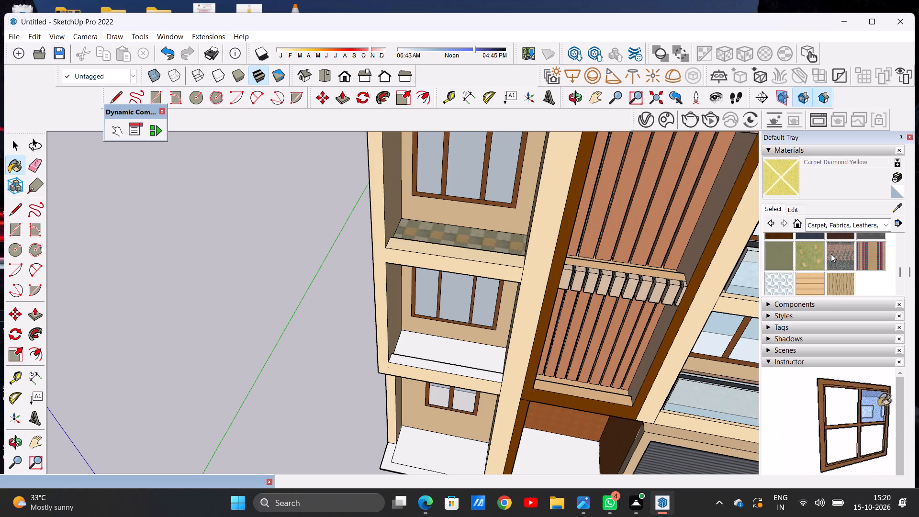
{"action": "left_click", "coordinate": [871, 258]}
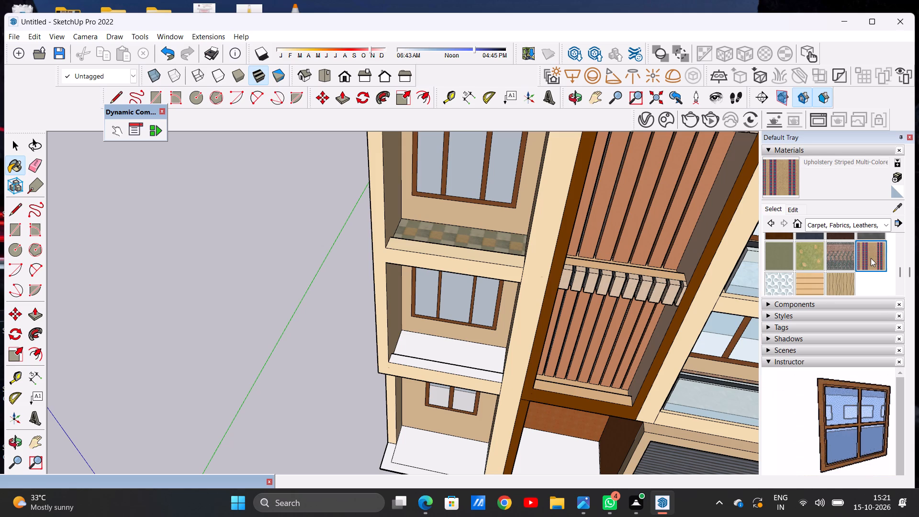
{"action": "left_click", "coordinate": [843, 256]}
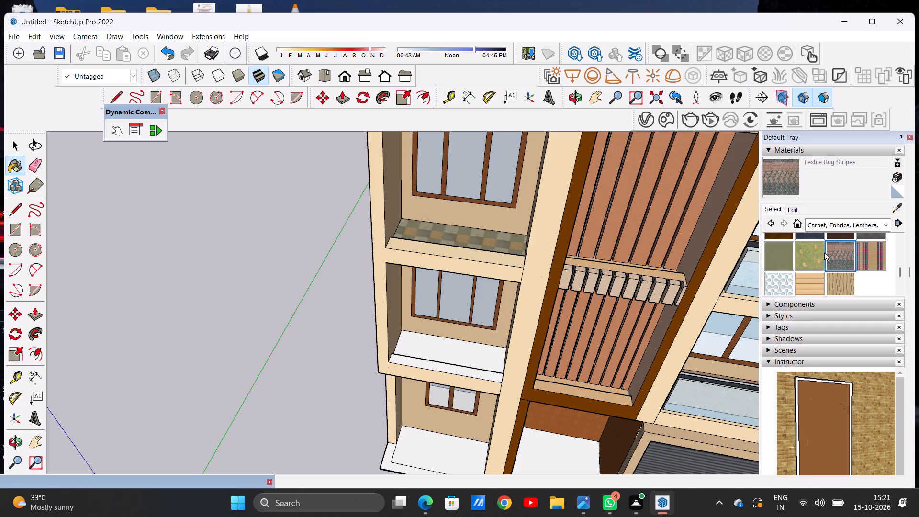
{"action": "left_click", "coordinate": [777, 254]}
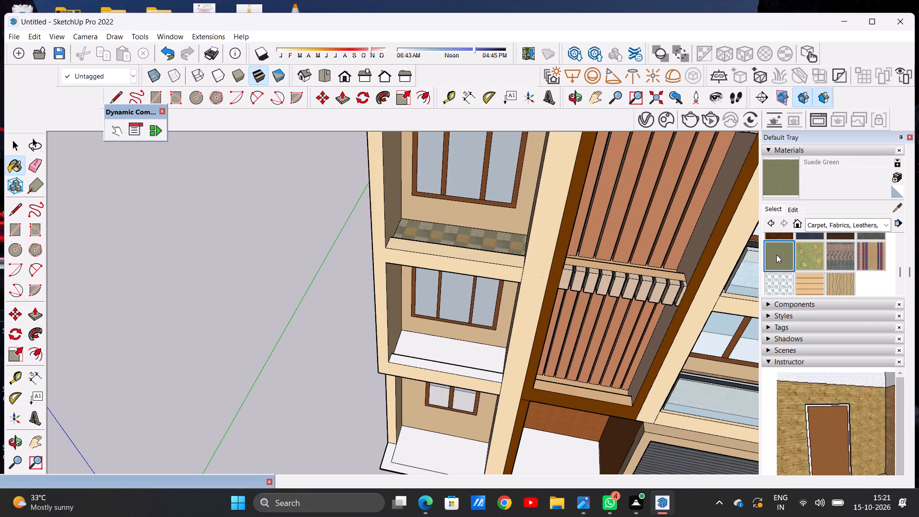
{"action": "scroll", "coordinate": [781, 256], "scroll_direction": "up", "scroll_amount": 1}
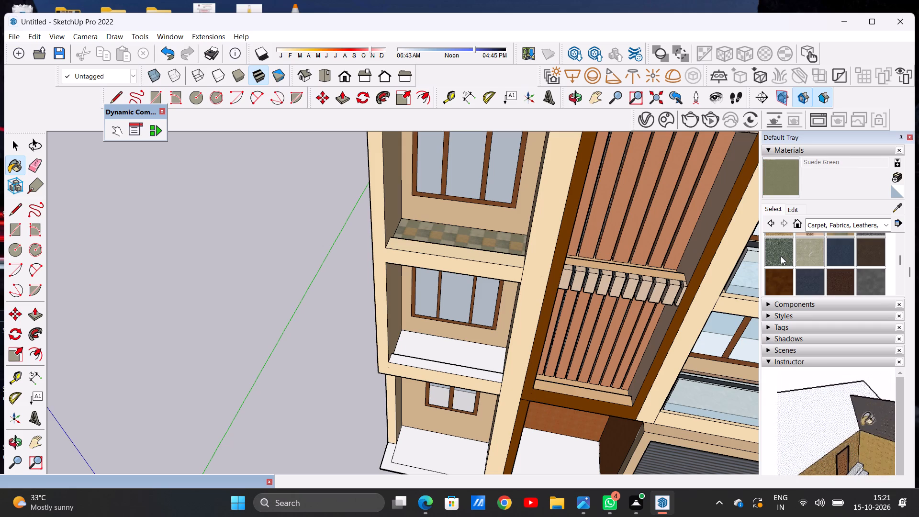
{"action": "scroll", "coordinate": [781, 256], "scroll_direction": "up", "scroll_amount": 1}
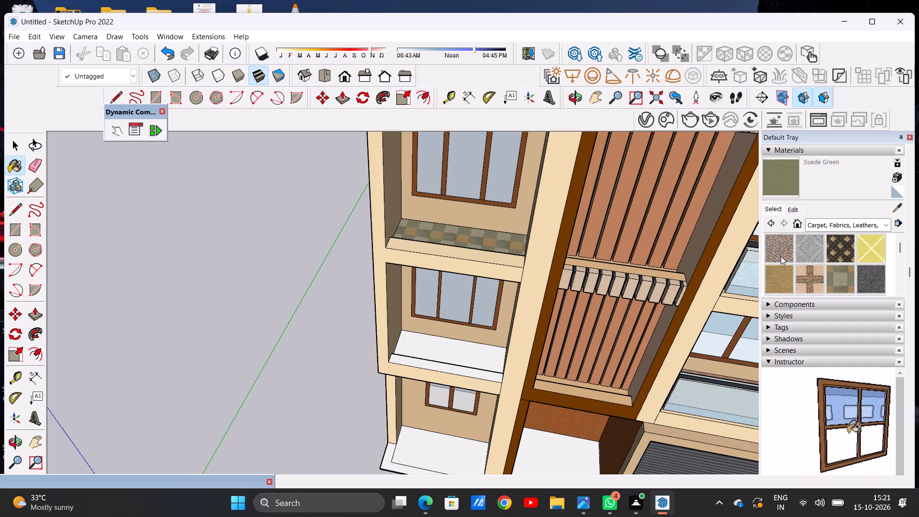
{"action": "scroll", "coordinate": [781, 256], "scroll_direction": "up", "scroll_amount": 2}
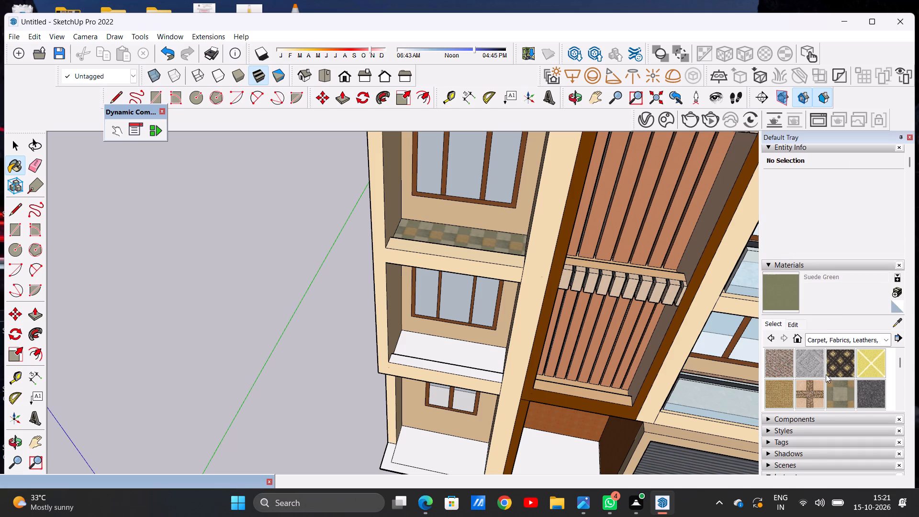
{"action": "scroll", "coordinate": [816, 374], "scroll_direction": "down", "scroll_amount": 3}
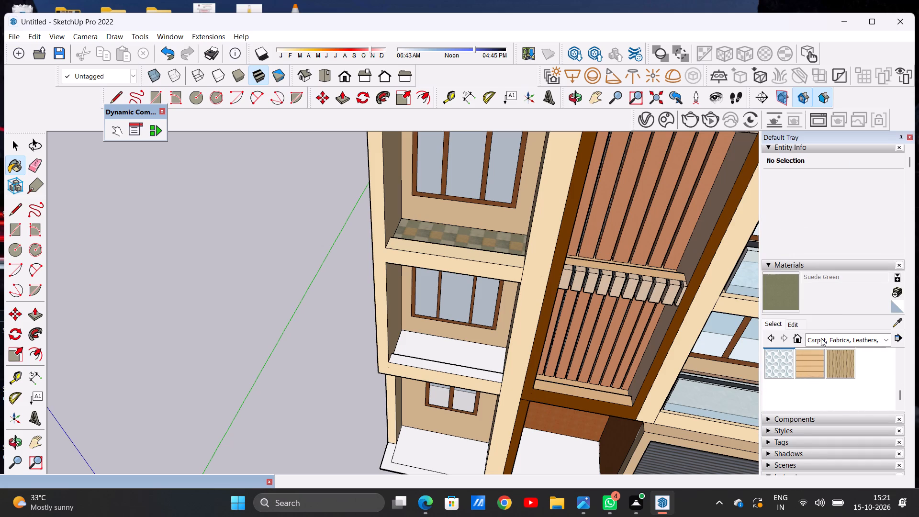
Paint the sixth open balcony's floor from the top with Concrete Pavers Block Multi from the Tile library.
{"action": "left_click", "coordinate": [821, 338]}
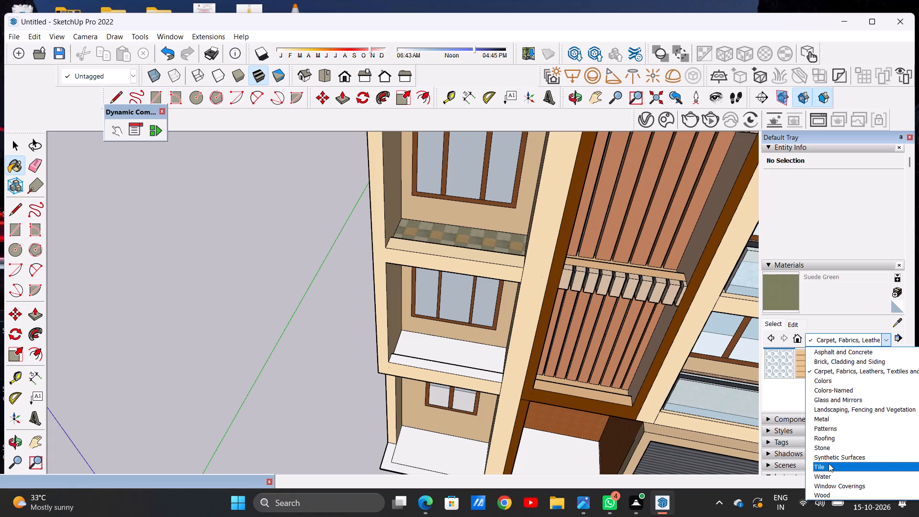
{"action": "left_click", "coordinate": [828, 463]}
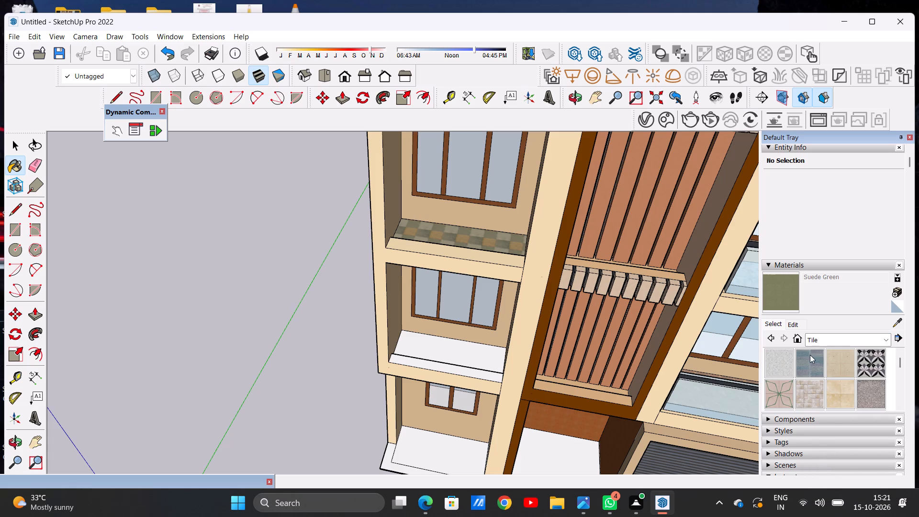
{"action": "left_click", "coordinate": [810, 360]}
{"action": "scroll", "coordinate": [458, 361], "scroll_direction": "up", "scroll_amount": 20}
{"action": "scroll", "coordinate": [465, 361], "scroll_direction": "up", "scroll_amount": 5}
{"action": "scroll", "coordinate": [465, 361], "scroll_direction": "down", "scroll_amount": 1}
{"action": "scroll", "coordinate": [465, 361], "scroll_direction": "up", "scroll_amount": 6}
{"action": "left_click", "coordinate": [462, 348]}
{"action": "scroll", "coordinate": [481, 360], "scroll_direction": "up", "scroll_amount": 2}
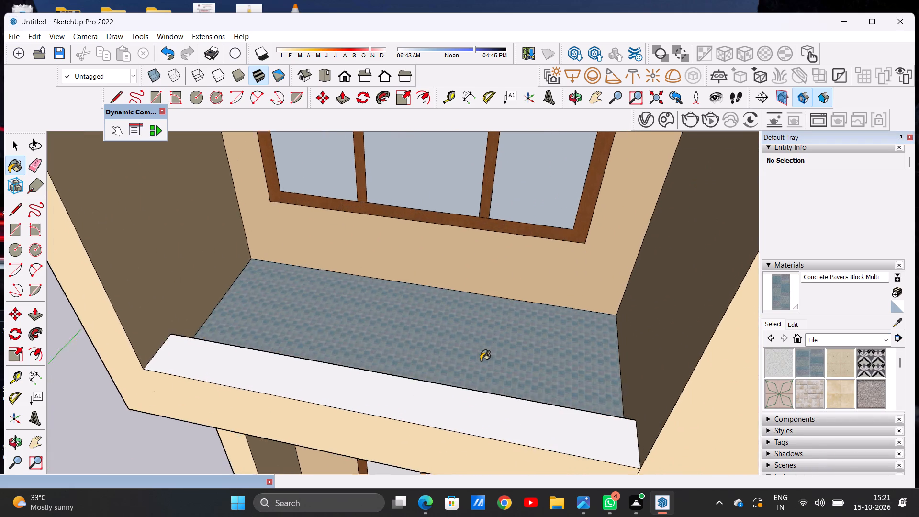
Repaint the sixth open balcony's floor with Carpet Berber Pattern Gray from the Carpet, Fabrics, Leathers library.
{"action": "scroll", "coordinate": [481, 360], "scroll_direction": "up", "scroll_amount": 12}
{"action": "scroll", "coordinate": [465, 351], "scroll_direction": "down", "scroll_amount": 20}
{"action": "scroll", "coordinate": [465, 351], "scroll_direction": "down", "scroll_amount": 2}
{"action": "scroll", "coordinate": [504, 337], "scroll_direction": "up", "scroll_amount": 5}
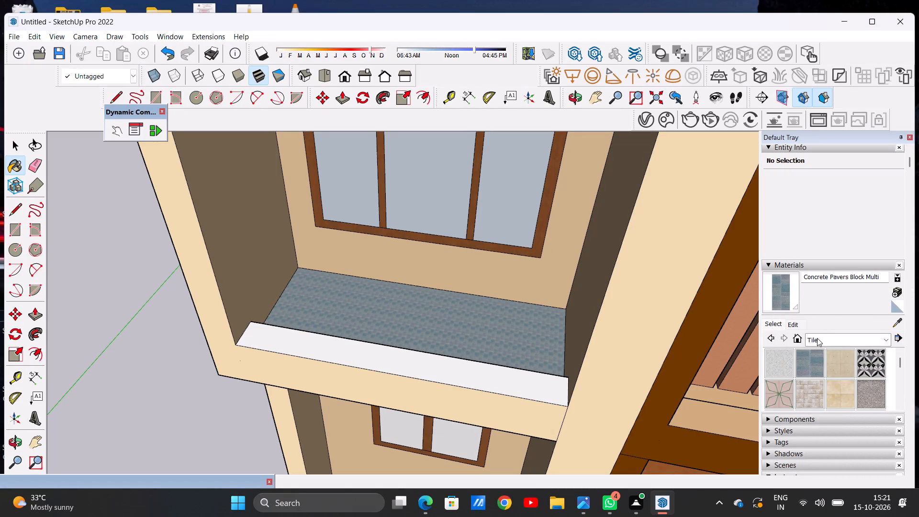
{"action": "left_click", "coordinate": [846, 339]}
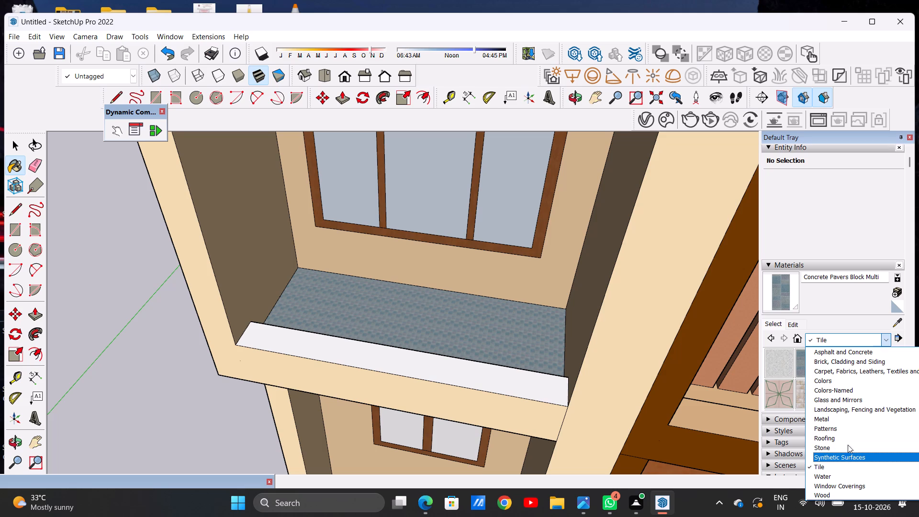
{"action": "left_click", "coordinate": [845, 366]}
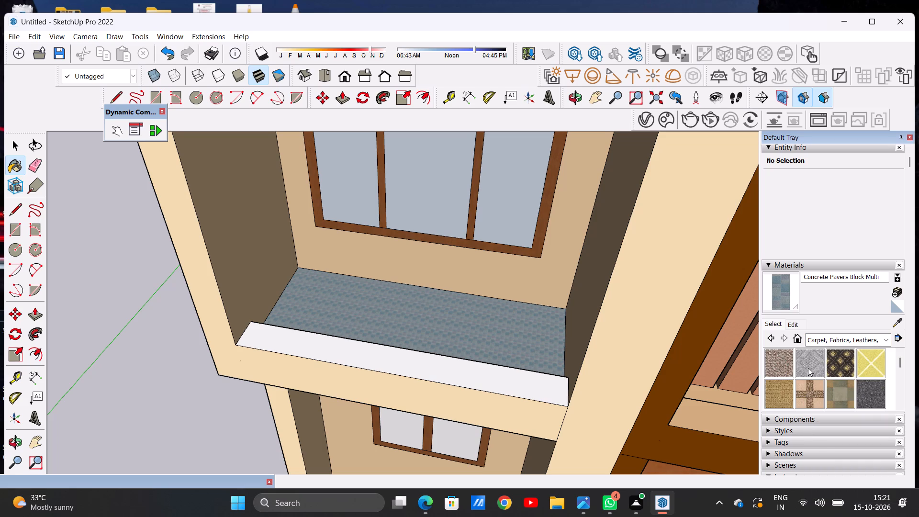
{"action": "left_click", "coordinate": [815, 363]}
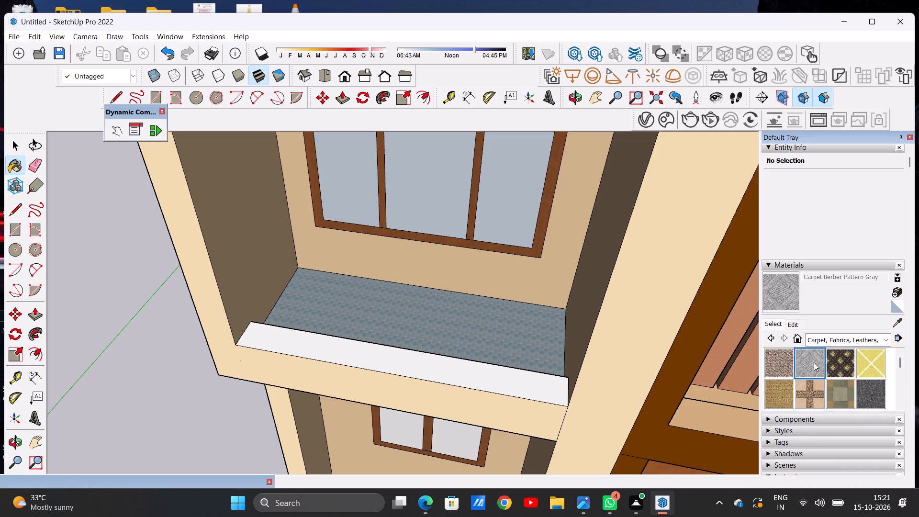
{"action": "left_click", "coordinate": [537, 346]}
{"action": "left_click", "coordinate": [489, 339]}
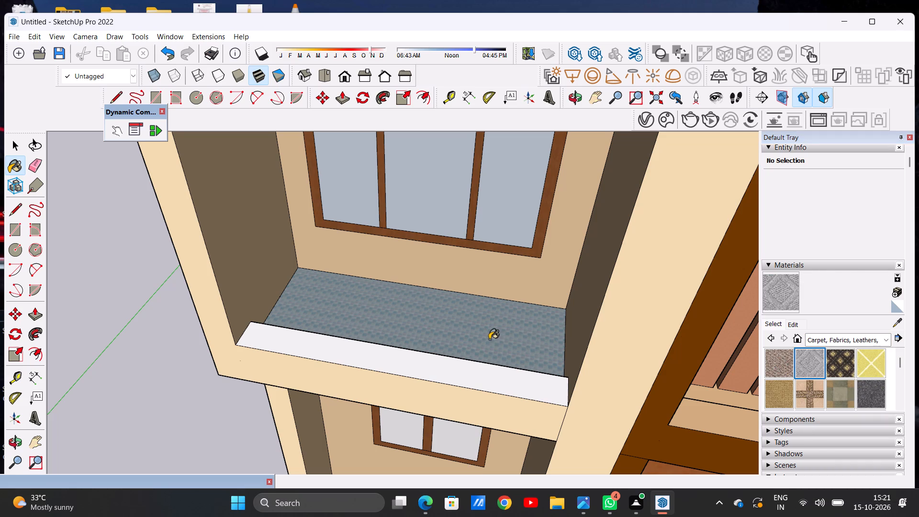
{"action": "scroll", "coordinate": [482, 350], "scroll_direction": "up", "scroll_amount": 14}
{"action": "scroll", "coordinate": [507, 336], "scroll_direction": "down", "scroll_amount": 5}
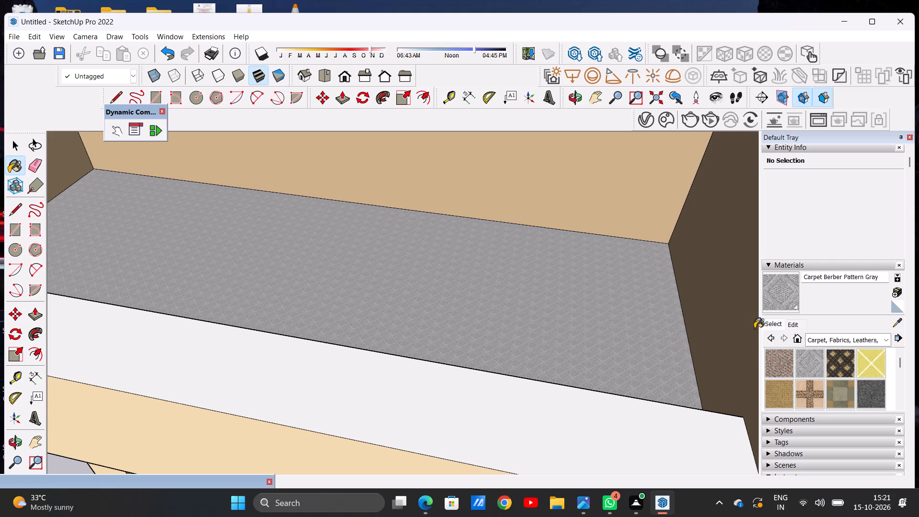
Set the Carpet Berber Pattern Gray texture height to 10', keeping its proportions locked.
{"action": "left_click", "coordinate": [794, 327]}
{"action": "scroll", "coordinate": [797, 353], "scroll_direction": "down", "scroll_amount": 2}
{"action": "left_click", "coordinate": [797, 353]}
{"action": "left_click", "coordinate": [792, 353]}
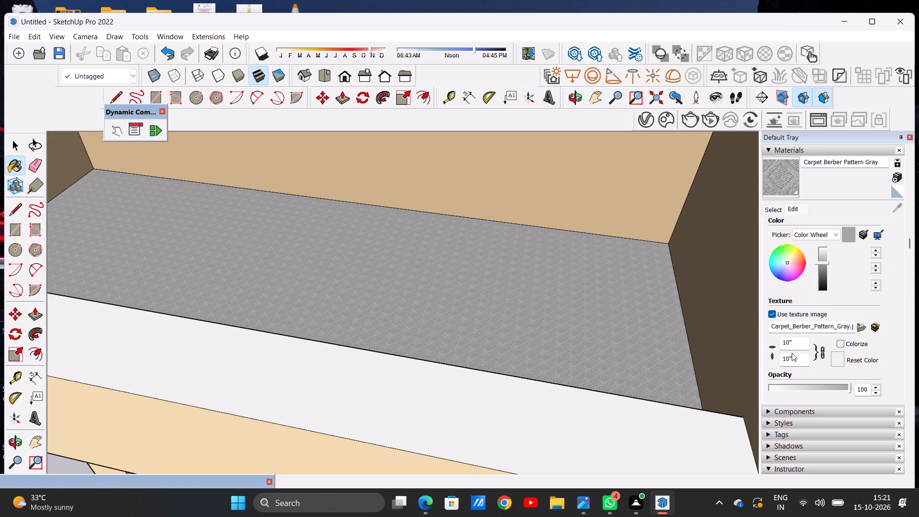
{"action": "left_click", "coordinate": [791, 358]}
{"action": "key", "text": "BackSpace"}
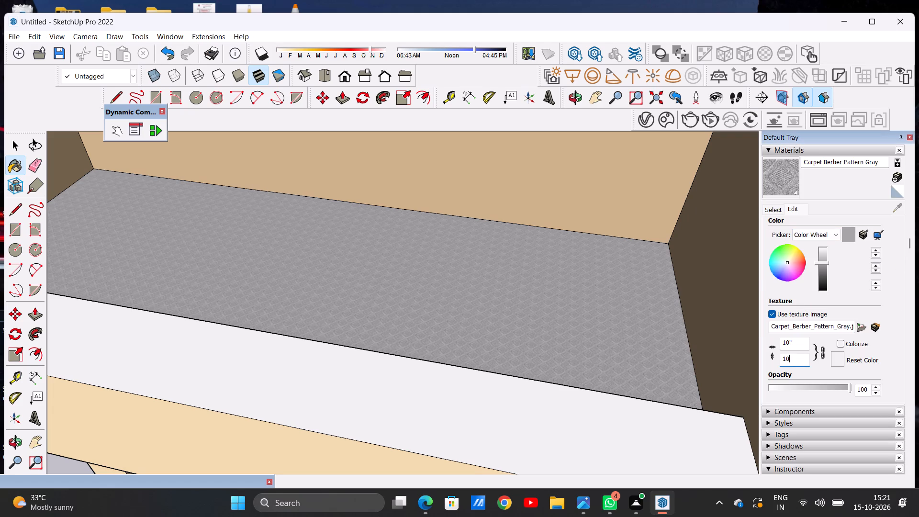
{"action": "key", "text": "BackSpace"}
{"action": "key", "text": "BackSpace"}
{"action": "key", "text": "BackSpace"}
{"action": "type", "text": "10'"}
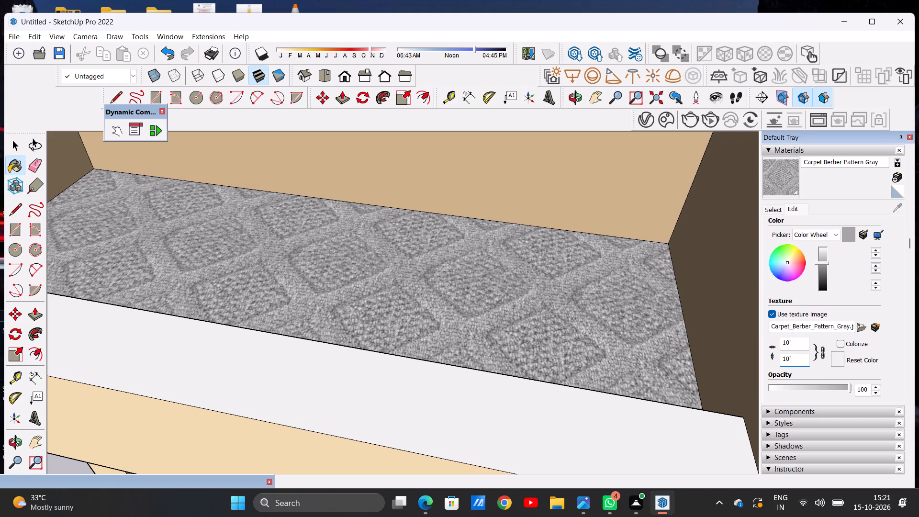
Set the Carpet Berber Pattern Gray texture height to 5' with its proportions locked.
{"action": "key", "text": "BackSpace"}
{"action": "key", "text": "BackSpace"}
{"action": "key", "text": "BackSpace"}
{"action": "key", "text": "BackSpace"}
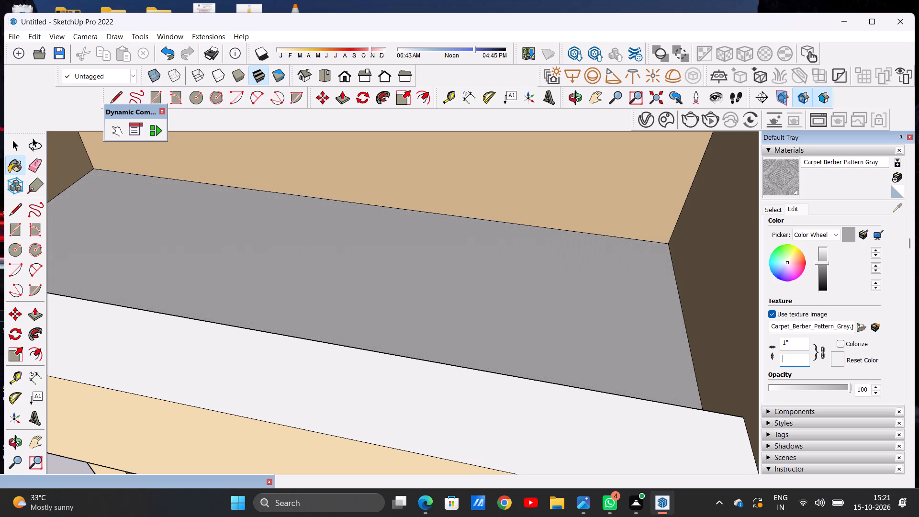
{"action": "type", "text": "5'"}
{"action": "key", "text": "Return"}
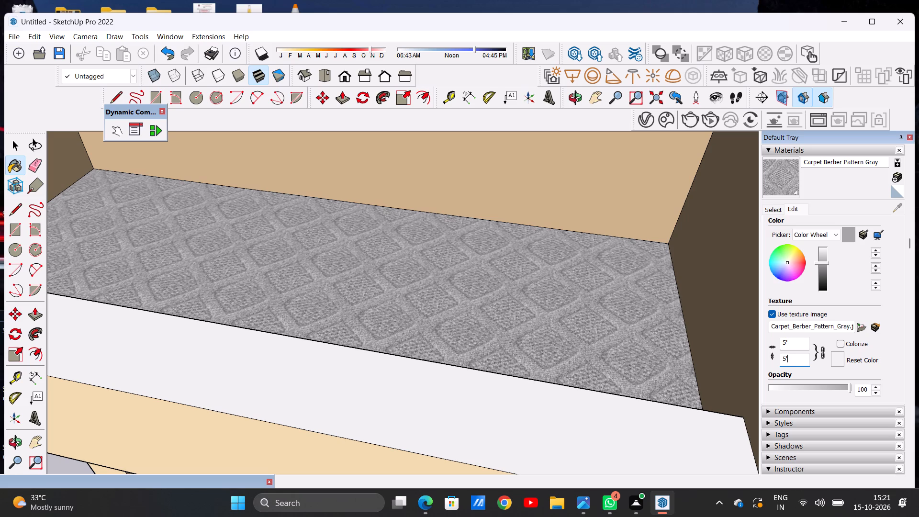
Examine the sixth balcony's carpet floor and its front ledge from farther out and close up.
{"action": "scroll", "coordinate": [524, 321], "scroll_direction": "down", "scroll_amount": 6}
{"action": "scroll", "coordinate": [524, 322], "scroll_direction": "up", "scroll_amount": 1}
{"action": "scroll", "coordinate": [524, 322], "scroll_direction": "down", "scroll_amount": 14}
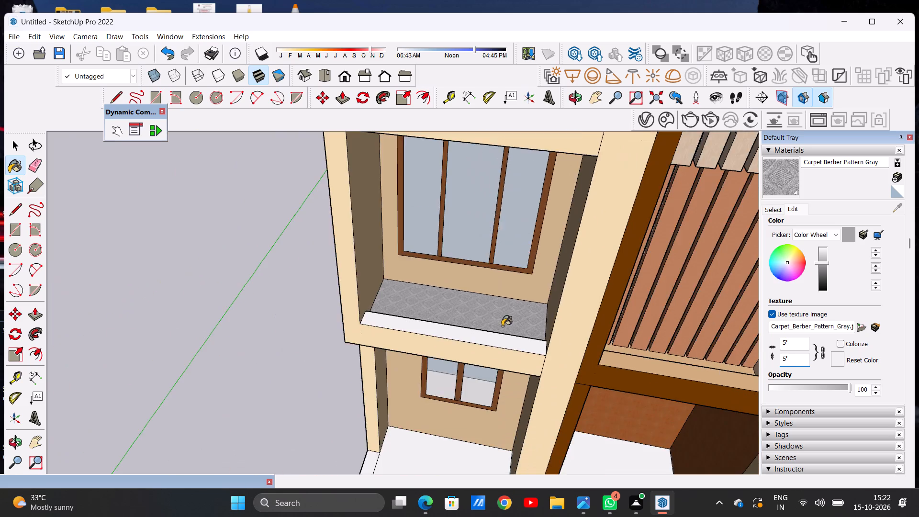
{"action": "scroll", "coordinate": [502, 326], "scroll_direction": "down", "scroll_amount": 6}
{"action": "scroll", "coordinate": [495, 330], "scroll_direction": "up", "scroll_amount": 7}
{"action": "middle_click_drag", "start_coordinate": [494, 367], "coordinate": [491, 347]}
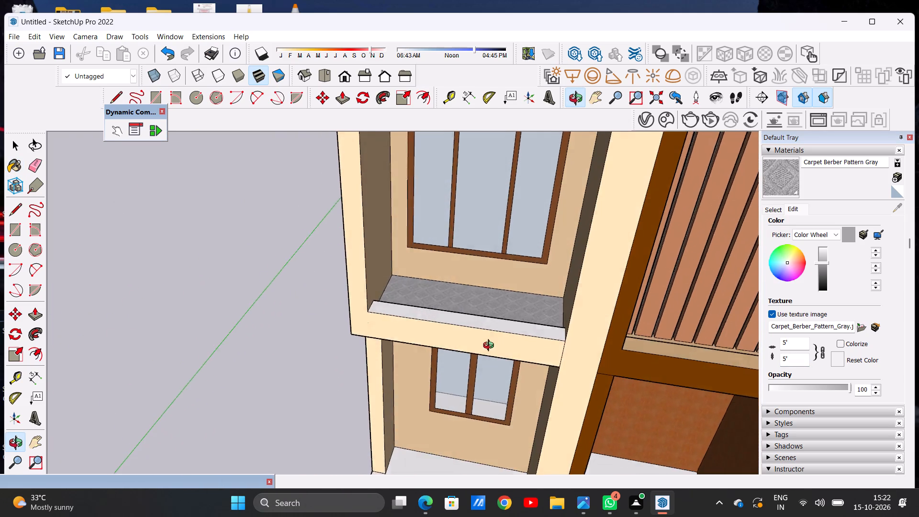
{"action": "middle_click_drag", "start_coordinate": [491, 347], "coordinate": [487, 358]}
{"action": "scroll", "coordinate": [487, 329], "scroll_direction": "down", "scroll_amount": 13}
{"action": "scroll", "coordinate": [487, 329], "scroll_direction": "up", "scroll_amount": 7}
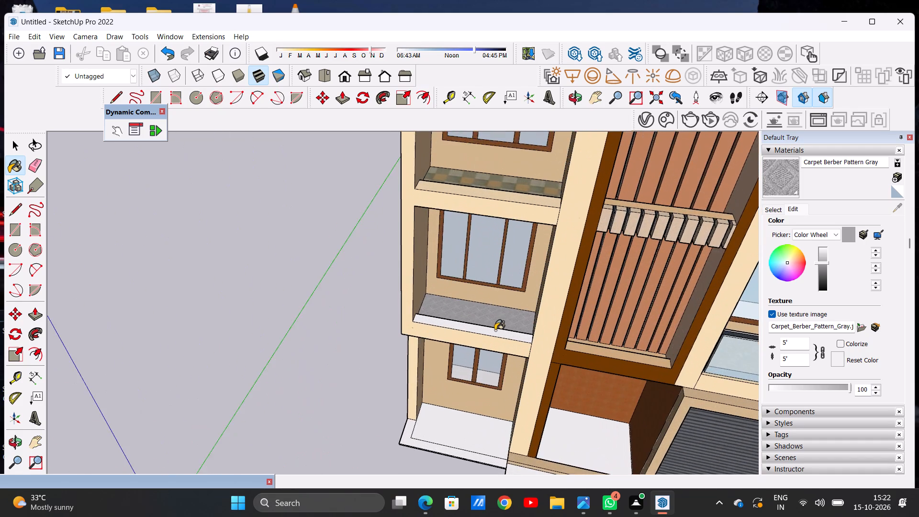
{"action": "scroll", "coordinate": [496, 330], "scroll_direction": "up", "scroll_amount": 5}
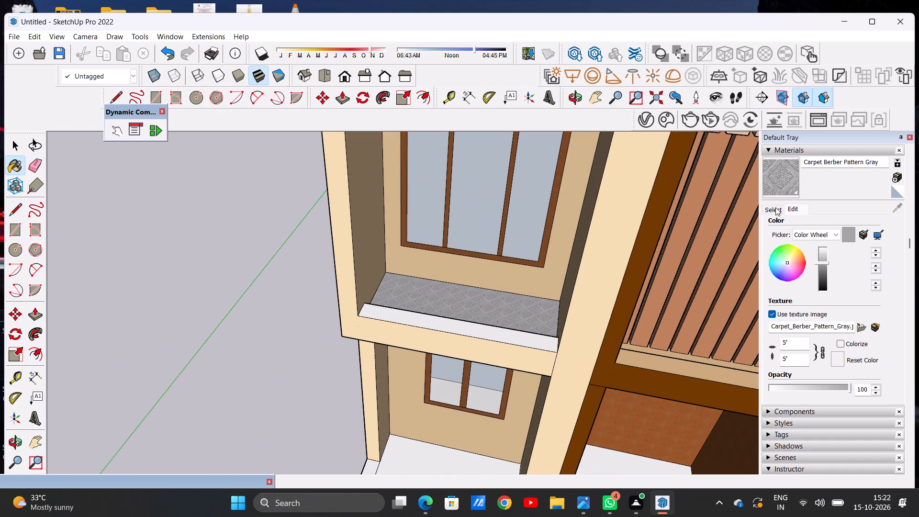
Paint the top of the sixth balcony's white front ledge with 0036_BurlyWood from the Colors-Named library.
{"action": "left_click", "coordinate": [776, 205]}
{"action": "left_click", "coordinate": [835, 227]}
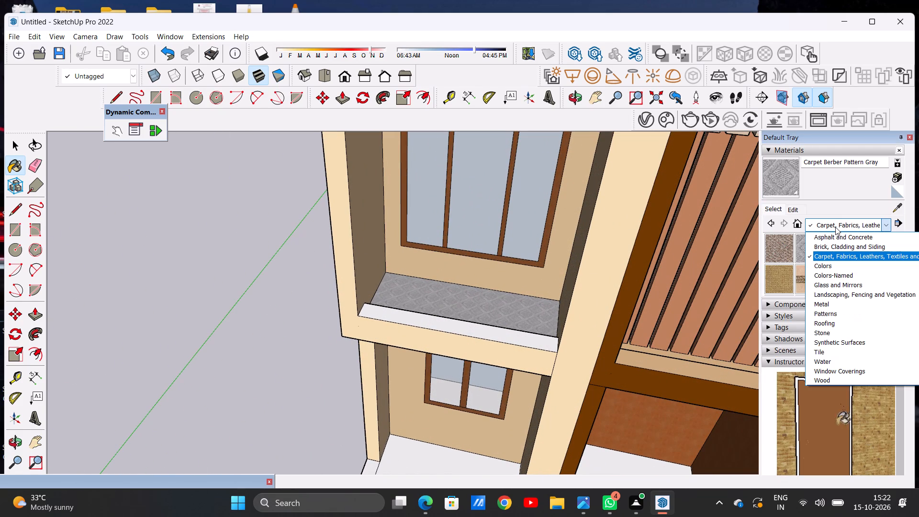
{"action": "left_click", "coordinate": [837, 271]}
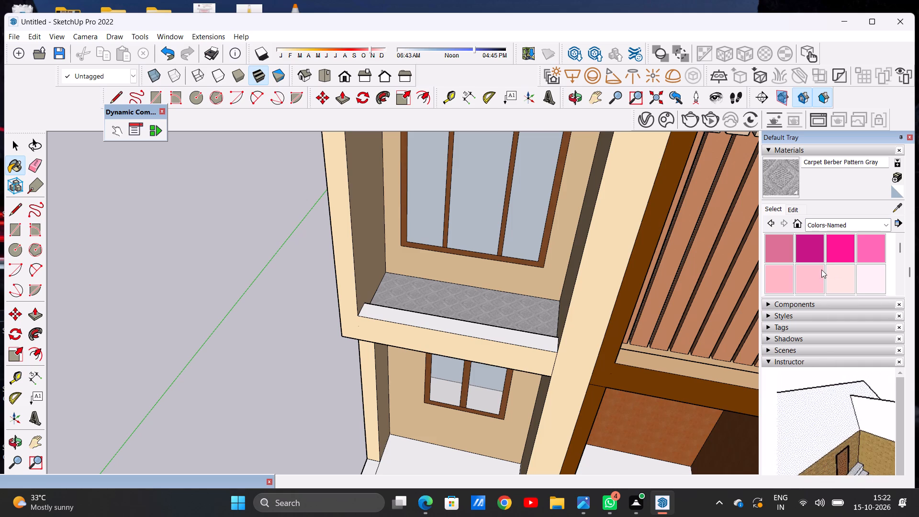
{"action": "scroll", "coordinate": [820, 270], "scroll_direction": "down", "scroll_amount": 3}
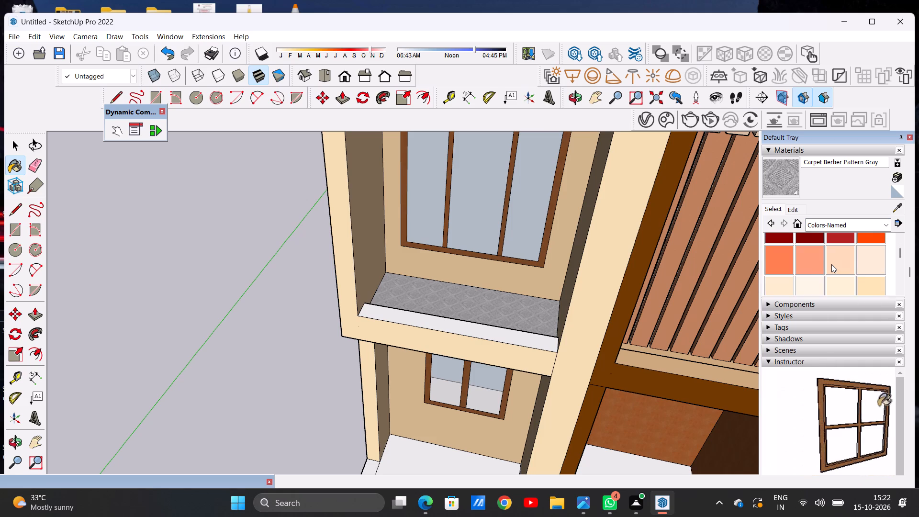
{"action": "scroll", "coordinate": [831, 264], "scroll_direction": "down", "scroll_amount": 1}
{"action": "left_click", "coordinate": [881, 264]}
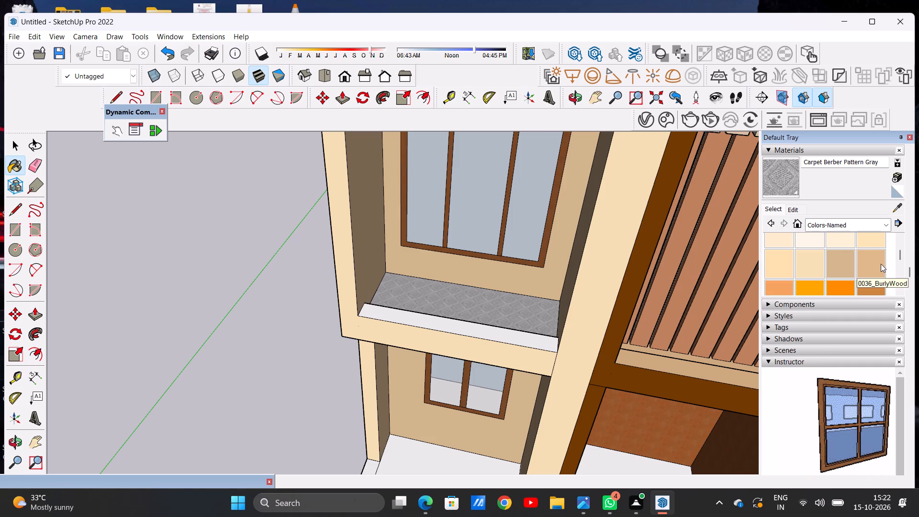
{"action": "scroll", "coordinate": [467, 340], "scroll_direction": "up", "scroll_amount": 17}
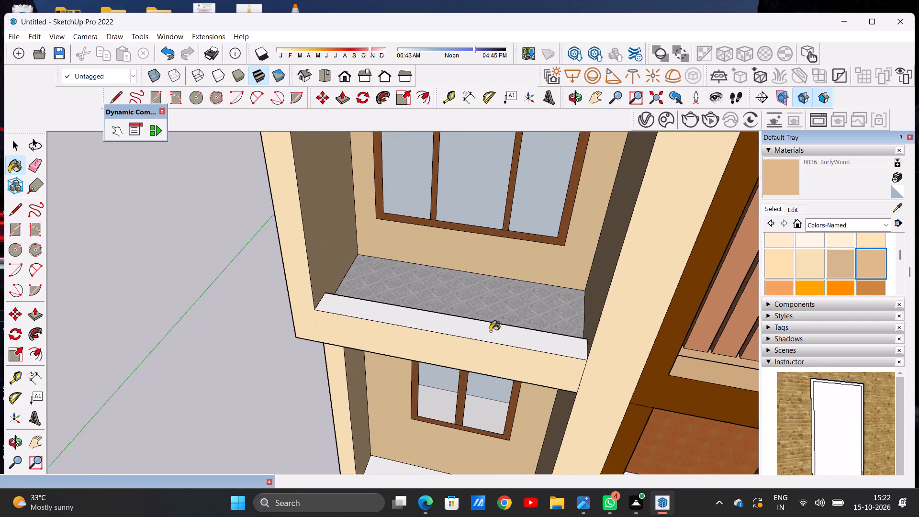
{"action": "scroll", "coordinate": [490, 331], "scroll_direction": "up", "scroll_amount": 4}
{"action": "left_click", "coordinate": [496, 330]}
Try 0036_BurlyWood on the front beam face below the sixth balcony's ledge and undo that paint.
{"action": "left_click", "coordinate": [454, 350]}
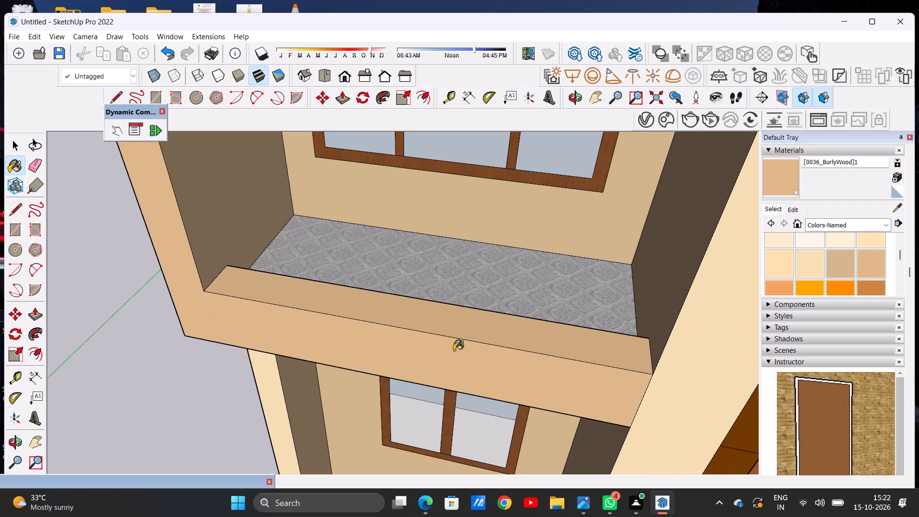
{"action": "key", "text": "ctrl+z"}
Examine the whole front facade, from the roof down to the ground floor, for surfaces still unpainted.
{"action": "scroll", "coordinate": [466, 351], "scroll_direction": "down", "scroll_amount": 6}
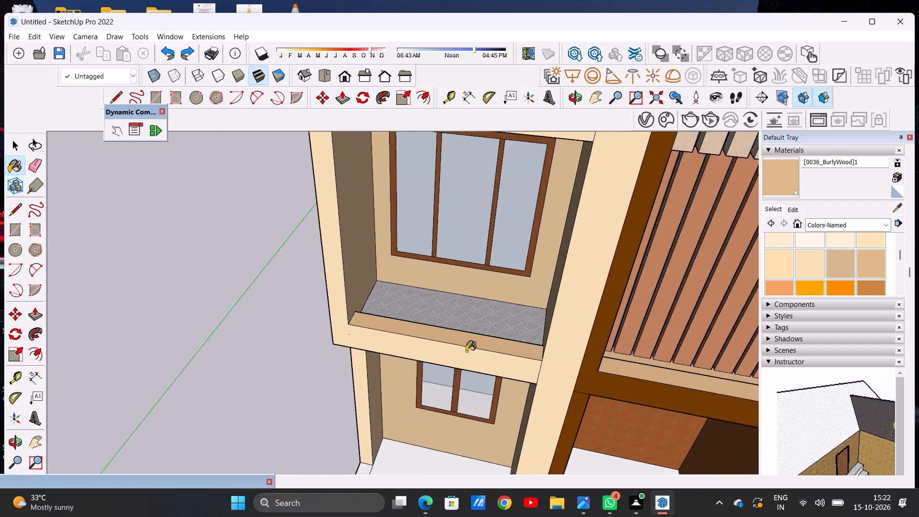
{"action": "scroll", "coordinate": [466, 351], "scroll_direction": "down", "scroll_amount": 15}
{"action": "middle_click_drag", "start_coordinate": [455, 363], "coordinate": [493, 309]}
{"action": "scroll", "coordinate": [459, 345], "scroll_direction": "down", "scroll_amount": 12}
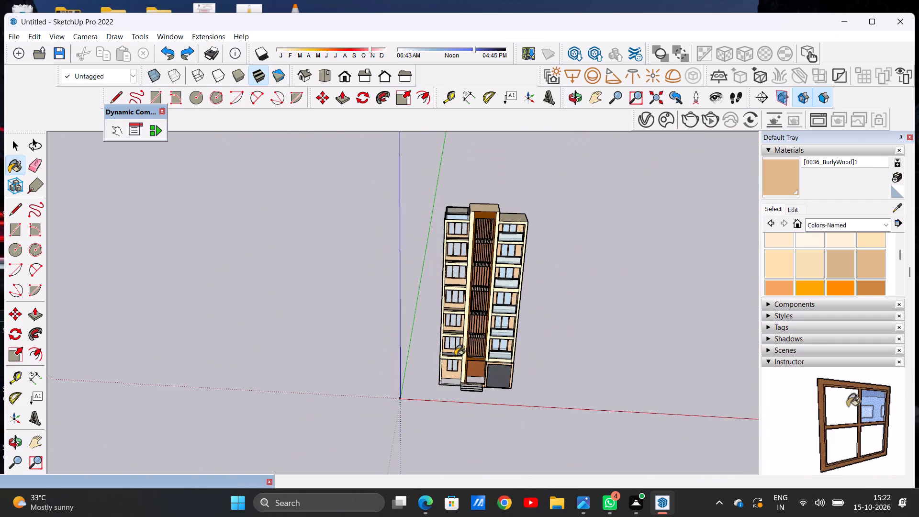
{"action": "scroll", "coordinate": [479, 240], "scroll_direction": "up", "scroll_amount": 8}
{"action": "middle_click_drag", "start_coordinate": [510, 232], "coordinate": [510, 213]}
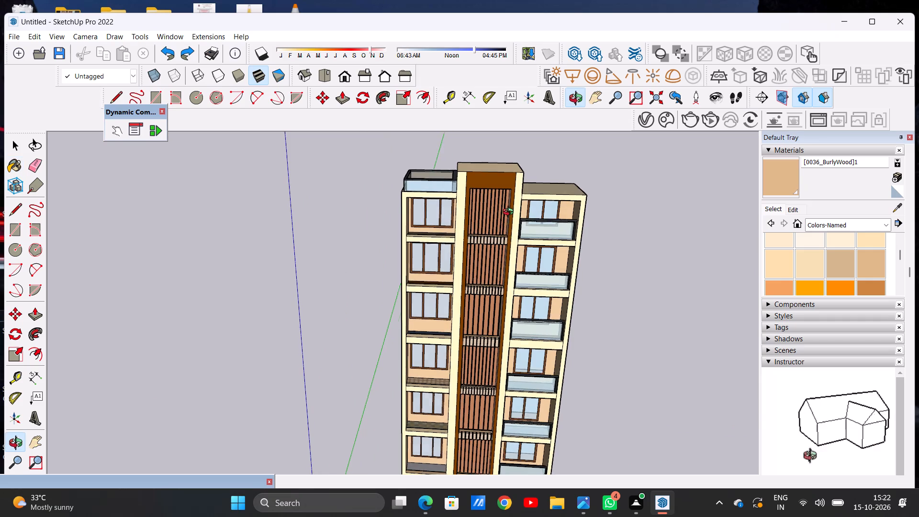
{"action": "middle_click_drag", "start_coordinate": [510, 213], "coordinate": [510, 198]}
{"action": "scroll", "coordinate": [514, 118], "scroll_direction": "down", "scroll_amount": 12}
{"action": "scroll", "coordinate": [479, 364], "scroll_direction": "up", "scroll_amount": 8}
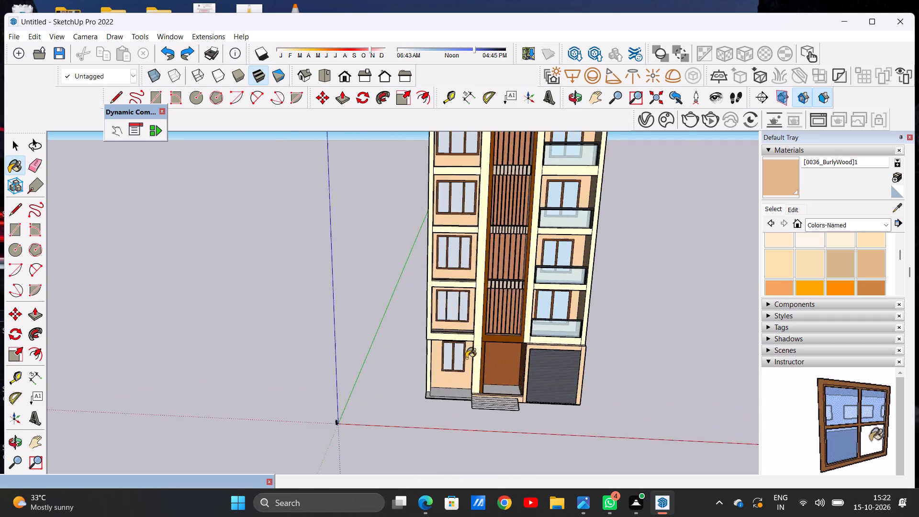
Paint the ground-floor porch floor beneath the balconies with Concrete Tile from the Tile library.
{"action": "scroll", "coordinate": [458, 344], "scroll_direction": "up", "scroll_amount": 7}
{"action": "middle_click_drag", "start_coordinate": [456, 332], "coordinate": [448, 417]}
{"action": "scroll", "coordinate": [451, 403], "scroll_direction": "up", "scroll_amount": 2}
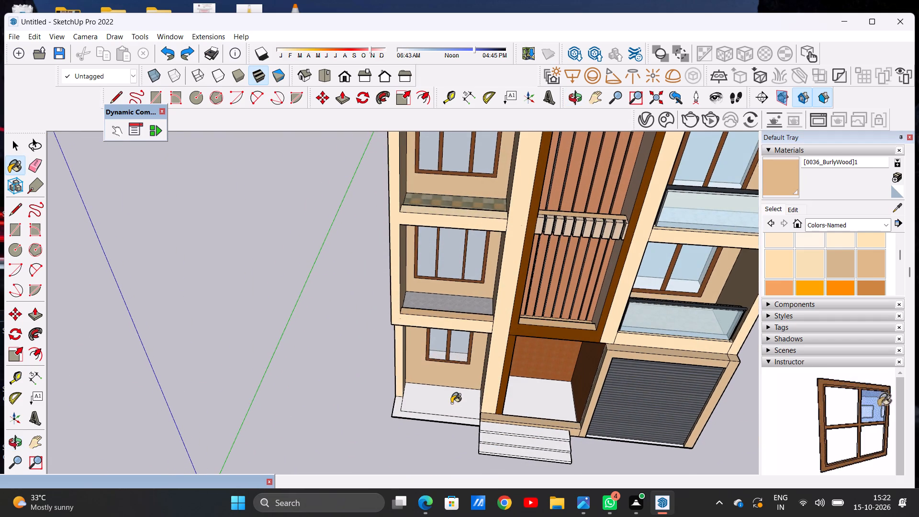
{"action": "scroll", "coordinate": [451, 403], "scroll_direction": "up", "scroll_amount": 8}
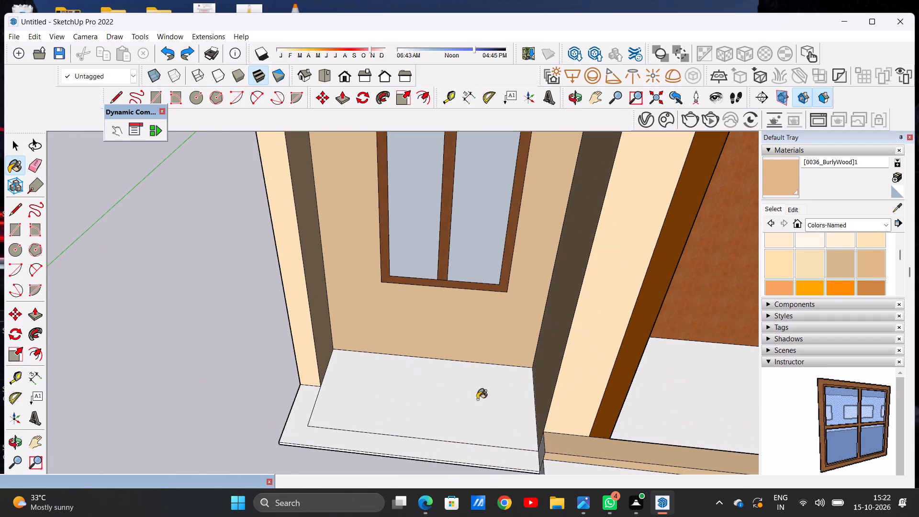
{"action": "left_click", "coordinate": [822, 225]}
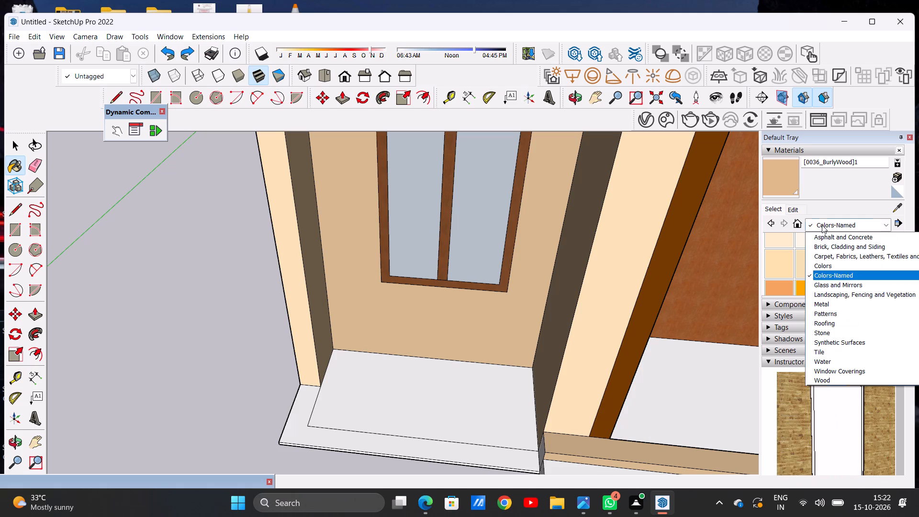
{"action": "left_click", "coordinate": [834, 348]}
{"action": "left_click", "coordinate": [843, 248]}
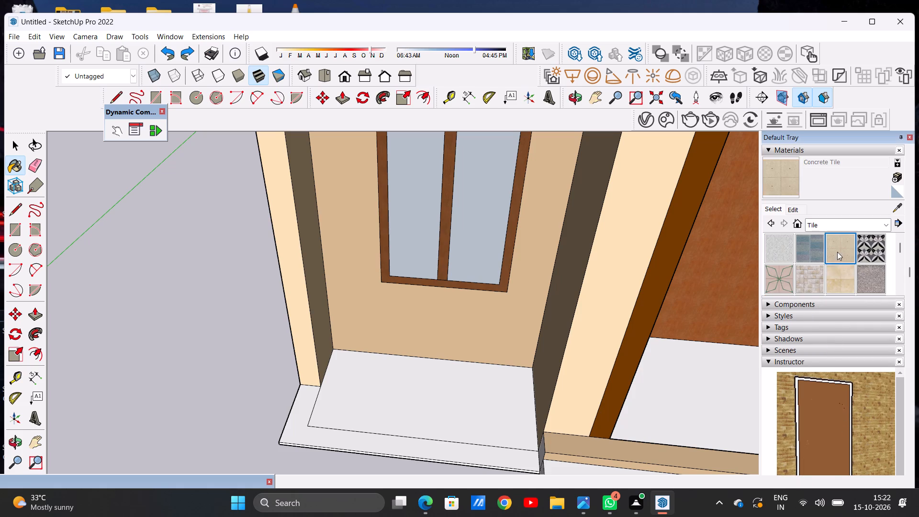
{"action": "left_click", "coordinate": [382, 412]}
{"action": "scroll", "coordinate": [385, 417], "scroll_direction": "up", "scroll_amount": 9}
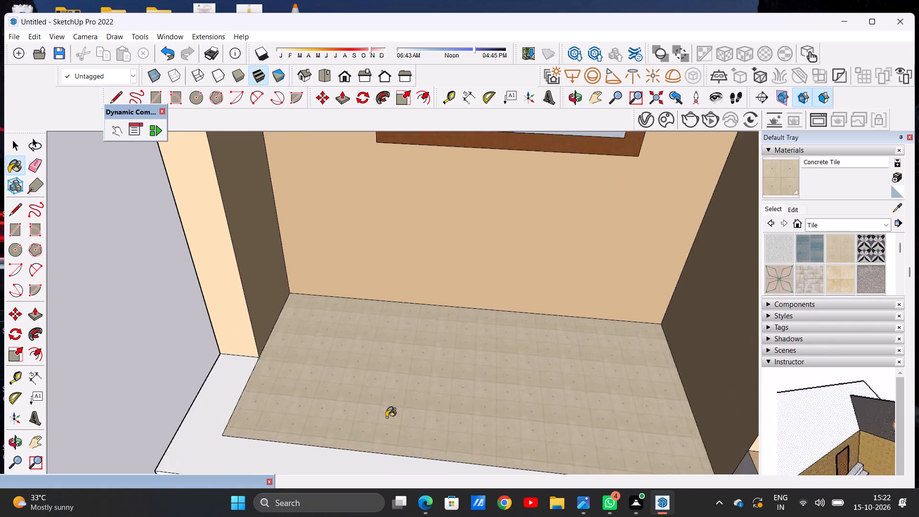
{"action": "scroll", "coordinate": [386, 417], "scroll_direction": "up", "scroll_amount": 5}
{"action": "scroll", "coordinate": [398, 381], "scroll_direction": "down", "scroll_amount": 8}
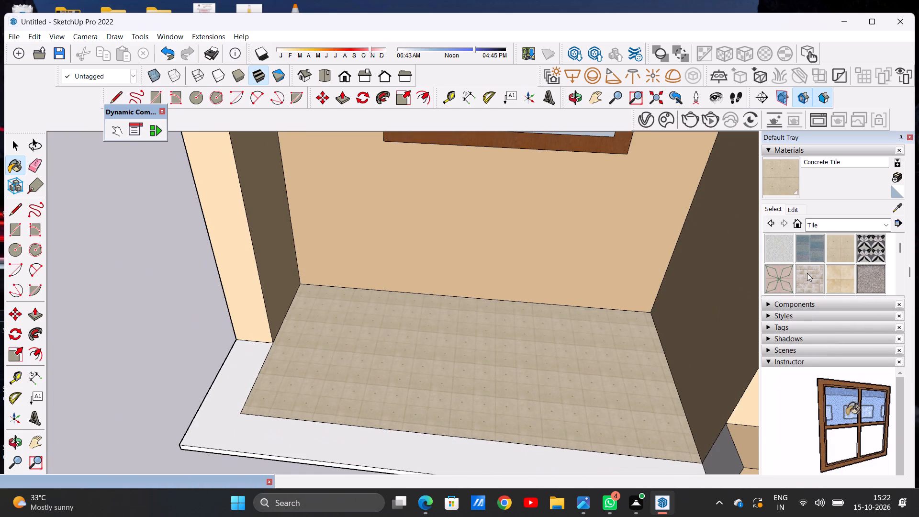
Repaint the ground-floor porch floor with Field Square Tile from the Tile library.
{"action": "left_click", "coordinate": [837, 277]}
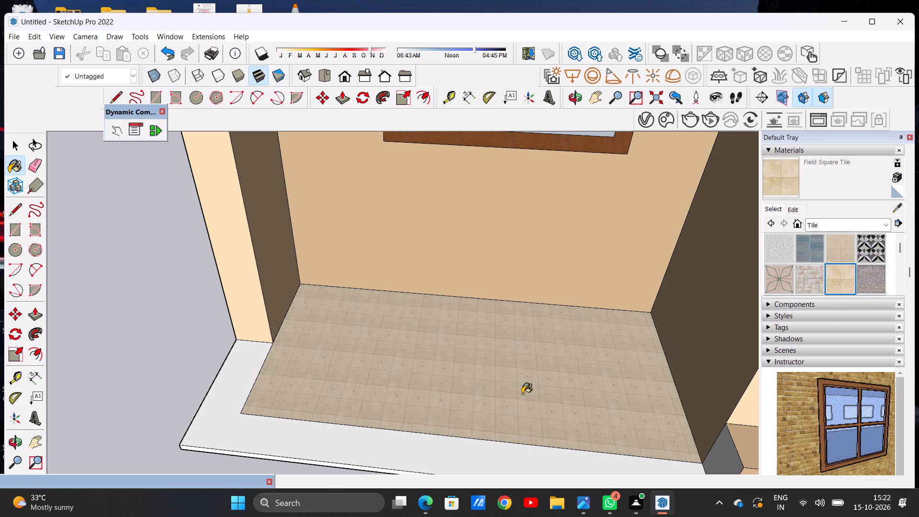
{"action": "left_click", "coordinate": [502, 396]}
{"action": "scroll", "coordinate": [490, 402], "scroll_direction": "up", "scroll_amount": 12}
{"action": "scroll", "coordinate": [531, 352], "scroll_direction": "down", "scroll_amount": 5}
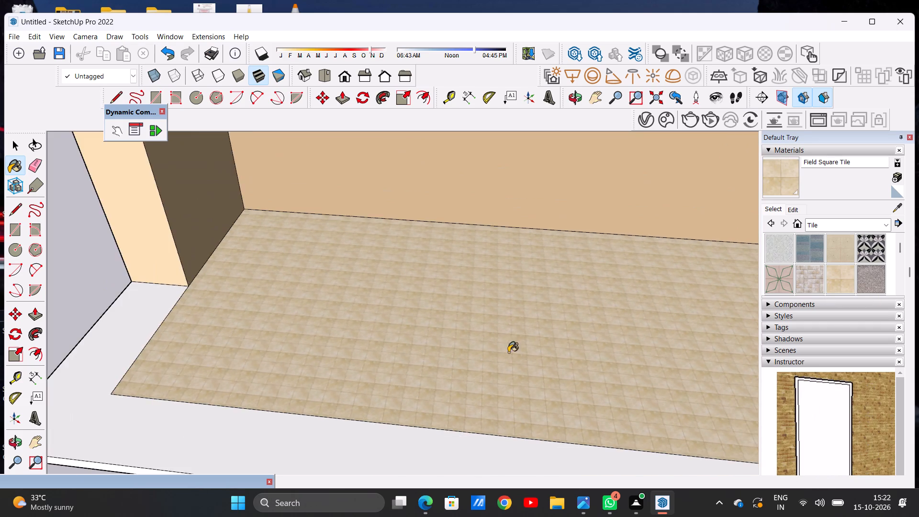
Paint the white border strip around the ground-floor porch floor with the same Field Square Tile.
{"action": "scroll", "coordinate": [508, 352], "scroll_direction": "down", "scroll_amount": 15}
{"action": "scroll", "coordinate": [499, 403], "scroll_direction": "up", "scroll_amount": 3}
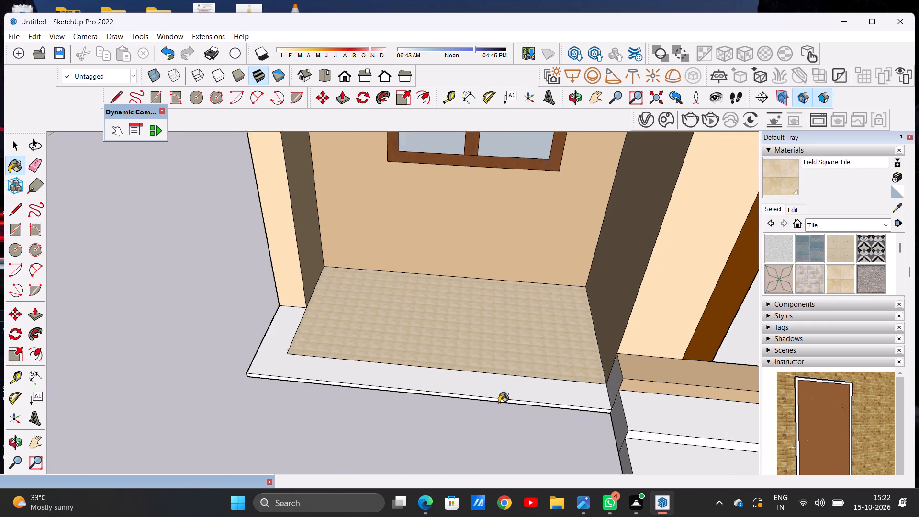
{"action": "scroll", "coordinate": [499, 403], "scroll_direction": "up", "scroll_amount": 11}
{"action": "left_click", "coordinate": [519, 383]}
{"action": "scroll", "coordinate": [498, 376], "scroll_direction": "down", "scroll_amount": 14}
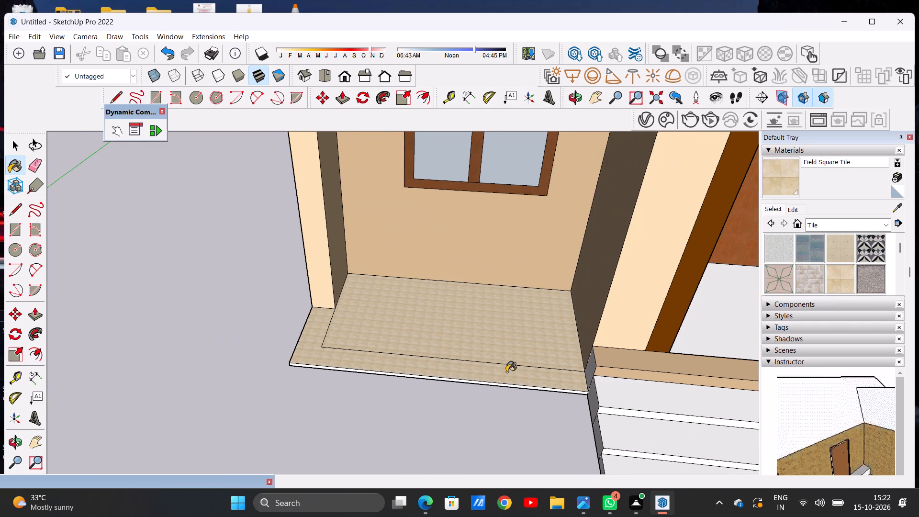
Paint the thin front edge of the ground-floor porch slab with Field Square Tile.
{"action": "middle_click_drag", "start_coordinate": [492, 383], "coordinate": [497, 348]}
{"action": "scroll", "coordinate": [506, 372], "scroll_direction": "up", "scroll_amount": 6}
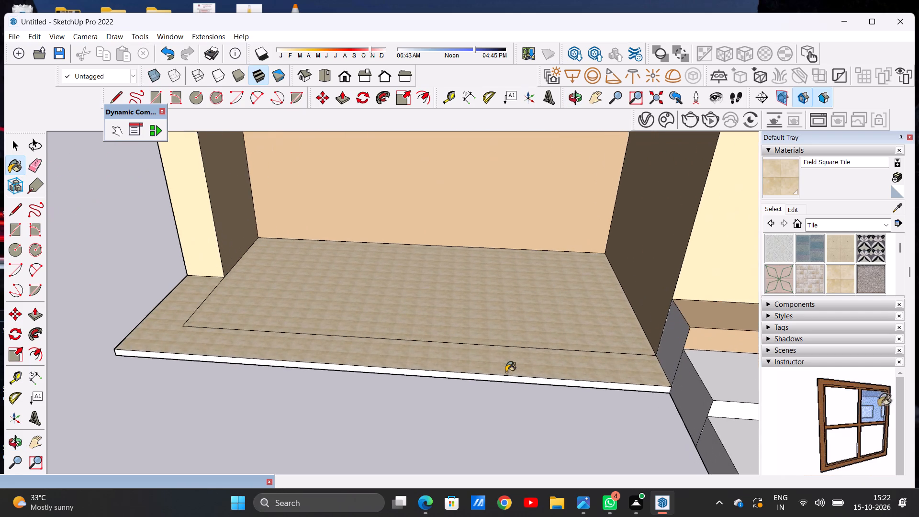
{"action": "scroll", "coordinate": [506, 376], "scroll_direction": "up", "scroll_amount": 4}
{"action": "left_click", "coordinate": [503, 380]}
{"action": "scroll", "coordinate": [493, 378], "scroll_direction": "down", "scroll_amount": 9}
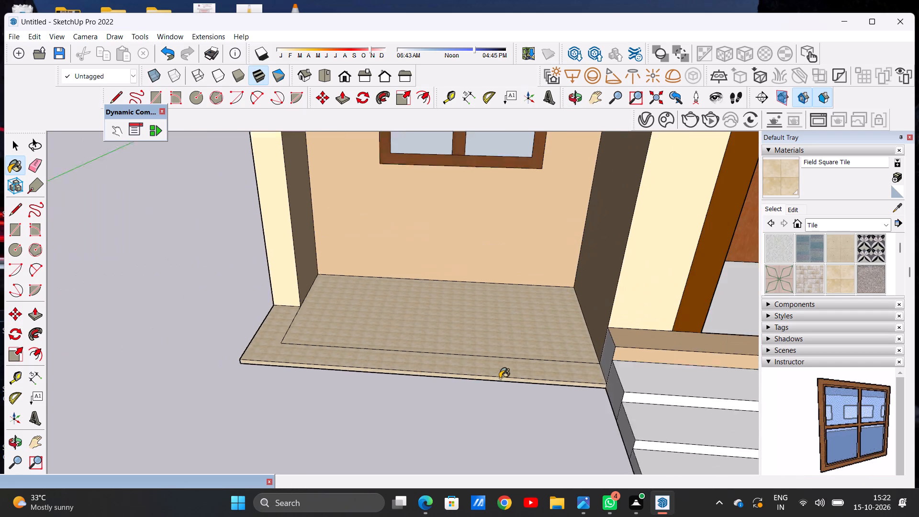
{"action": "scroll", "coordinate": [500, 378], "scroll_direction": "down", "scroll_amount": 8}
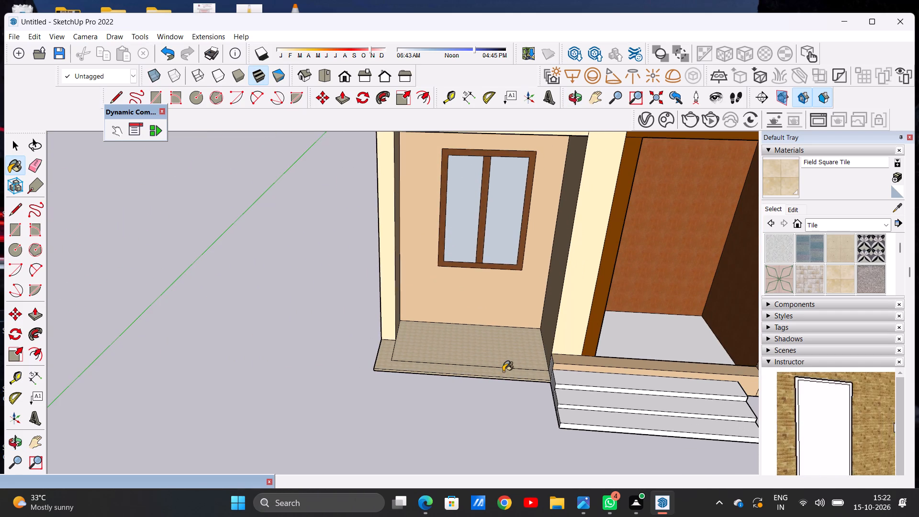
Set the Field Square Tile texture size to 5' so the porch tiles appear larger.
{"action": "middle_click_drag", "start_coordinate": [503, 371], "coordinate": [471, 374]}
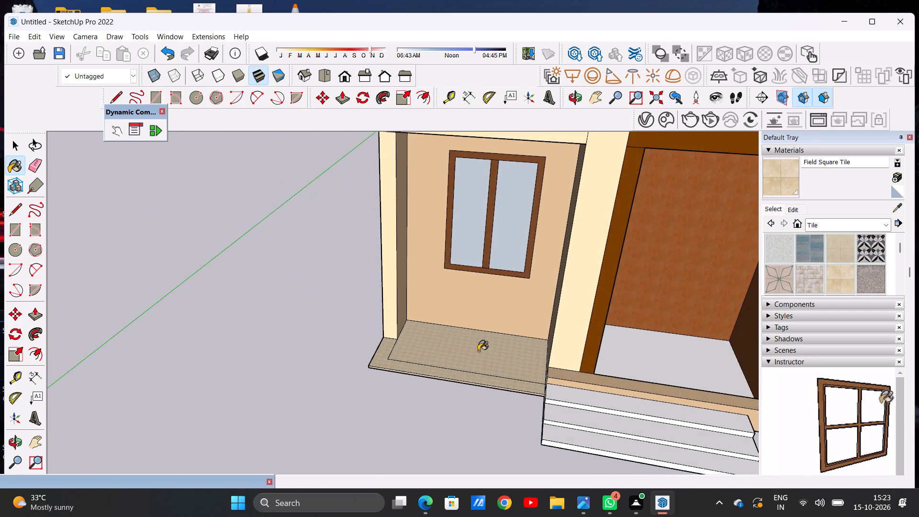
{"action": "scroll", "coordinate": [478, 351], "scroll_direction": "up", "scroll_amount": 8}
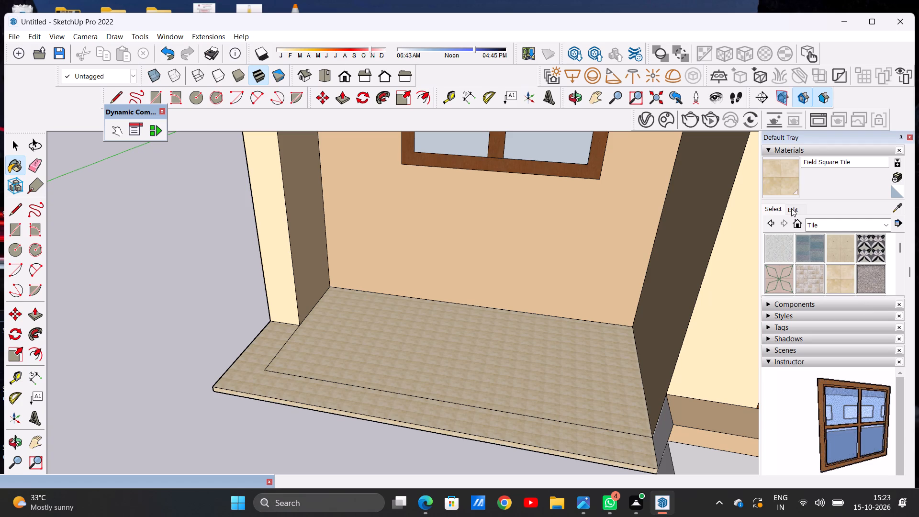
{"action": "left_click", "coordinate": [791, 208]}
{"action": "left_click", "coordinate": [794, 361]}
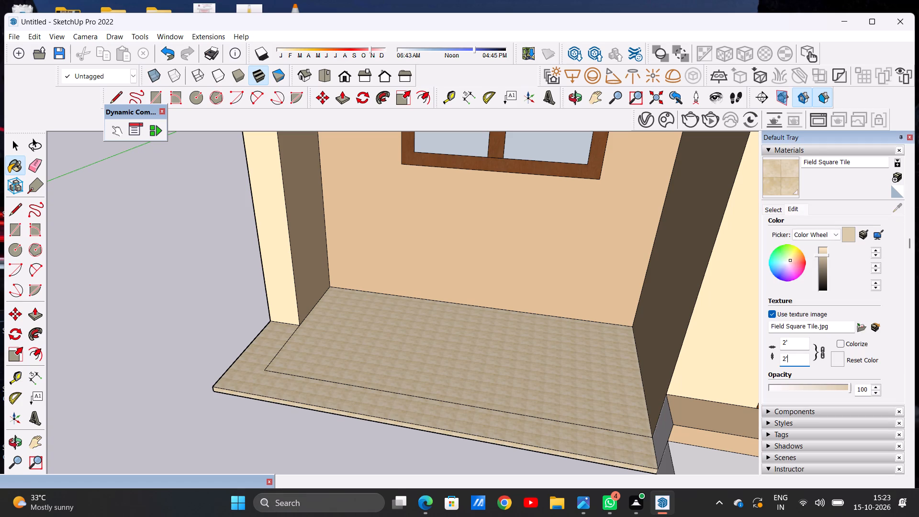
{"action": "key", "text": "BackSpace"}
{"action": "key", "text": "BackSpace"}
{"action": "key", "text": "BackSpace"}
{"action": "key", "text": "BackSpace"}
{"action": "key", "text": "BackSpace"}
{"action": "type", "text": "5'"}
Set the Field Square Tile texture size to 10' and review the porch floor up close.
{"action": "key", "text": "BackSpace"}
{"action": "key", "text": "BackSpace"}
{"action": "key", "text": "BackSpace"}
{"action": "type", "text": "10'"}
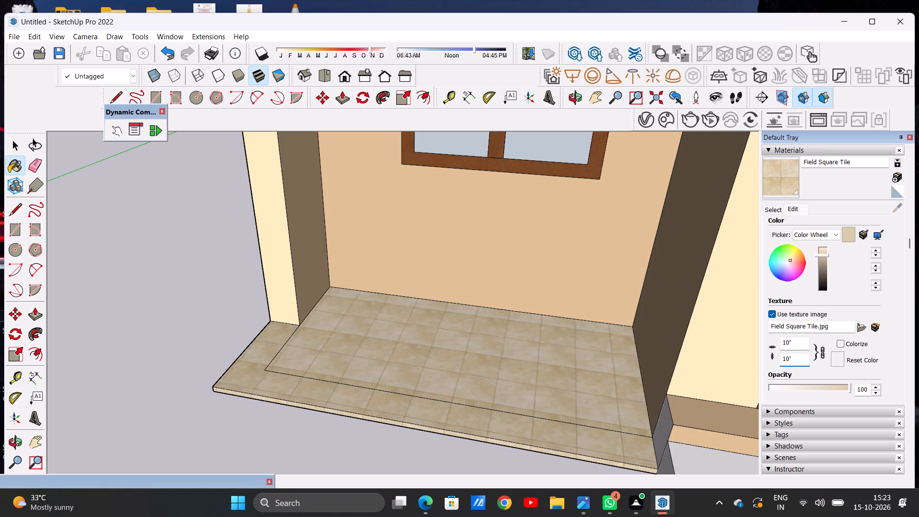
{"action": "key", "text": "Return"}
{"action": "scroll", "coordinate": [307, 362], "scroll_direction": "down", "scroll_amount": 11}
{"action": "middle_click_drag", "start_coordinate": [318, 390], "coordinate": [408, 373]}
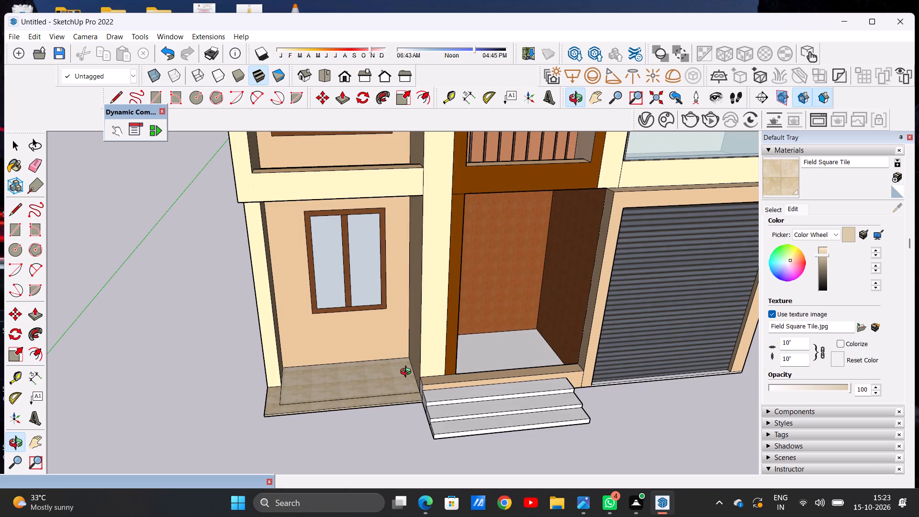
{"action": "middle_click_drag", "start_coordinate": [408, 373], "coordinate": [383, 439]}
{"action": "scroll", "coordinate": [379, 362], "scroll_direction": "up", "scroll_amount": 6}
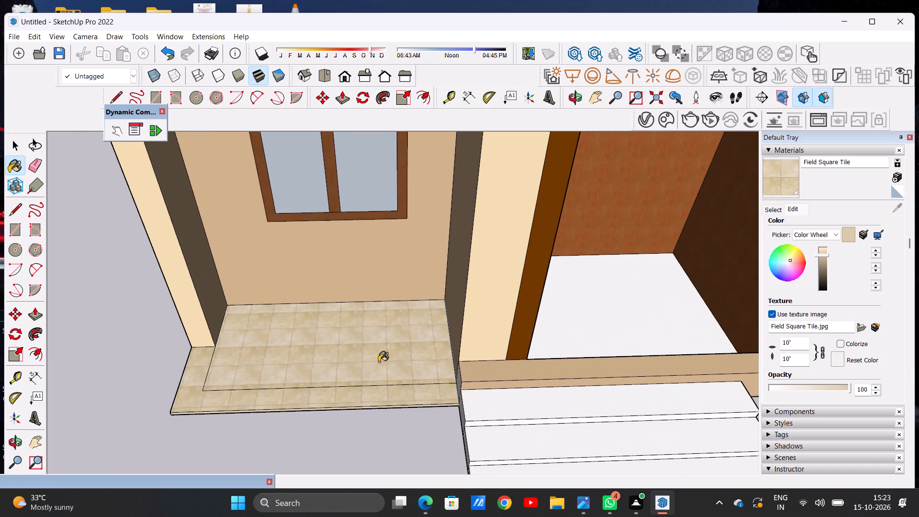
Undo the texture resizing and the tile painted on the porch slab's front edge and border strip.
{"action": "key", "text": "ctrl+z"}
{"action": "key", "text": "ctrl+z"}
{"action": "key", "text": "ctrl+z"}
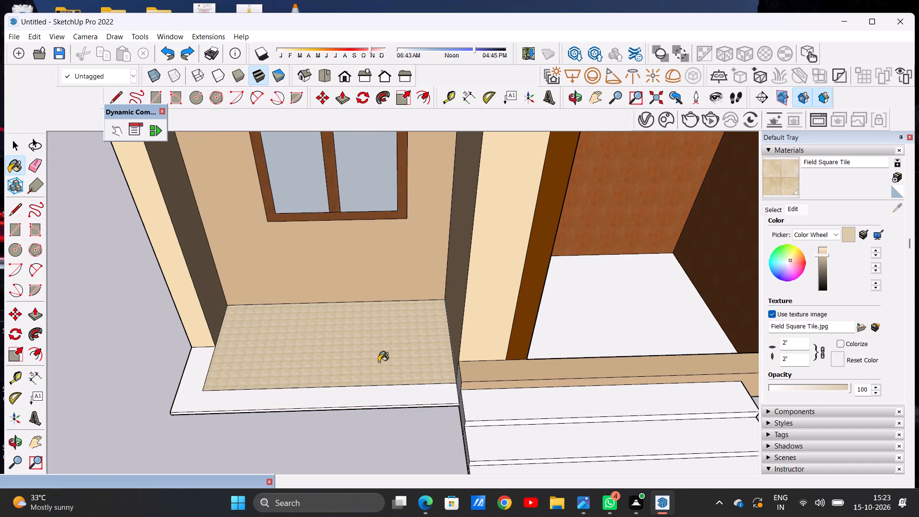
Set the Field Square Tile texture size on the inner porch floor to 5'.
{"action": "scroll", "coordinate": [379, 362], "scroll_direction": "up", "scroll_amount": 5}
{"action": "left_click", "coordinate": [402, 375]}
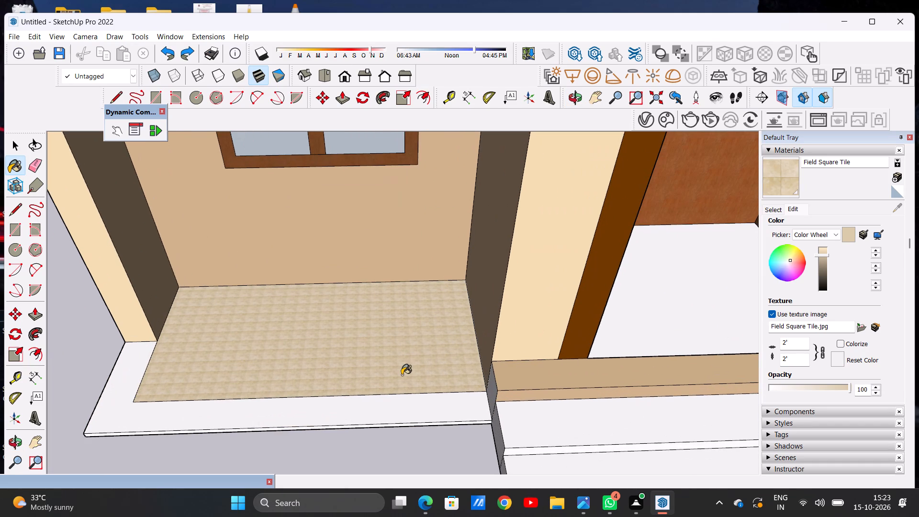
{"action": "left_click", "coordinate": [792, 210]}
{"action": "left_click", "coordinate": [792, 207]}
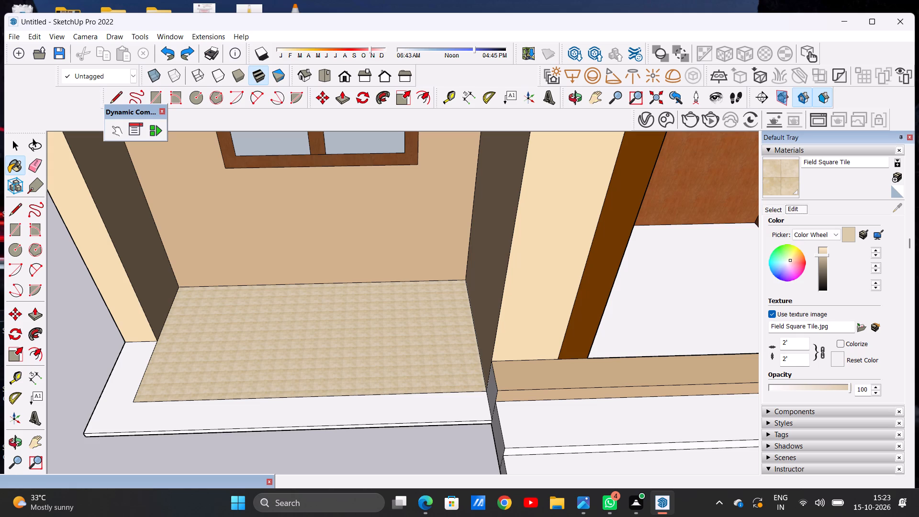
{"action": "left_click", "coordinate": [792, 353]}
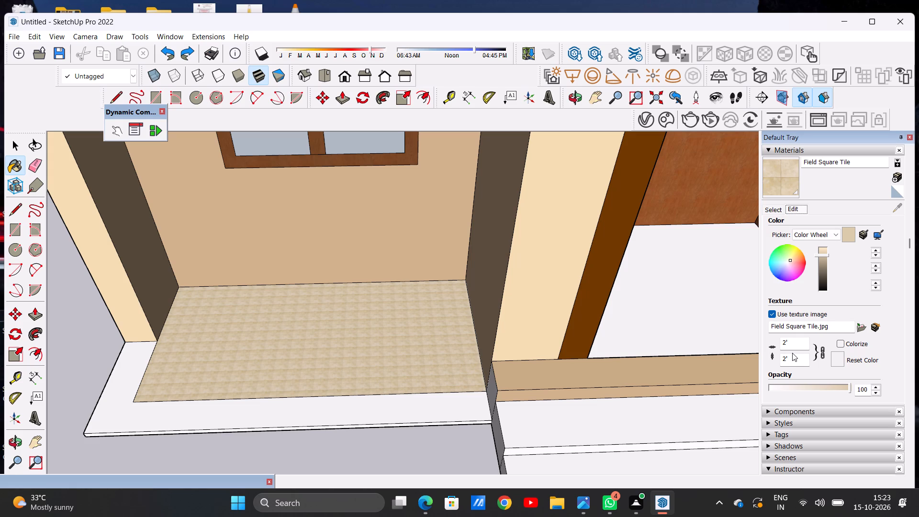
{"action": "left_click", "coordinate": [790, 355]}
{"action": "key", "text": "BackSpace"}
{"action": "key", "text": "BackSpace"}
{"action": "key", "text": "BackSpace"}
{"action": "key", "text": "BackSpace"}
{"action": "type", "text": "5'"}
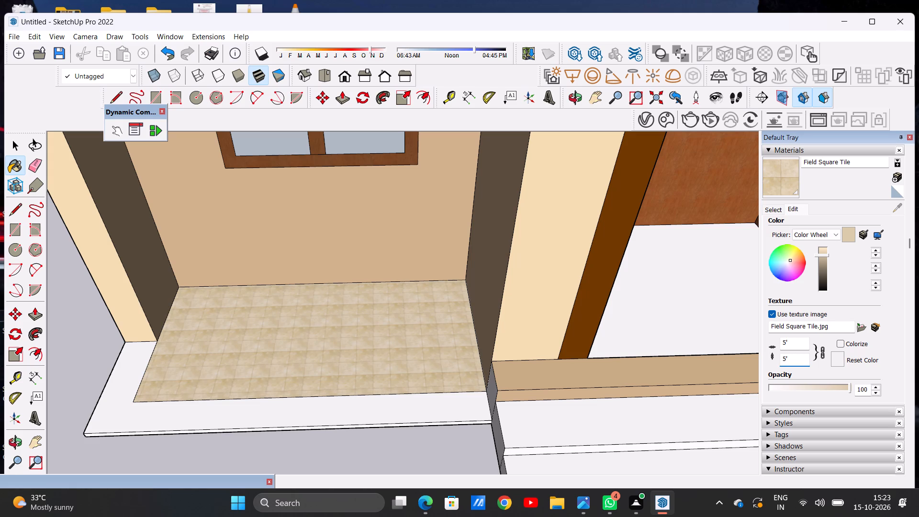
{"action": "key", "text": "Return"}
Paint the white border strip around the porch floor with 0036_BurlyWood from the Colors-Named library.
{"action": "scroll", "coordinate": [420, 392], "scroll_direction": "down", "scroll_amount": 9}
{"action": "scroll", "coordinate": [437, 387], "scroll_direction": "up", "scroll_amount": 3}
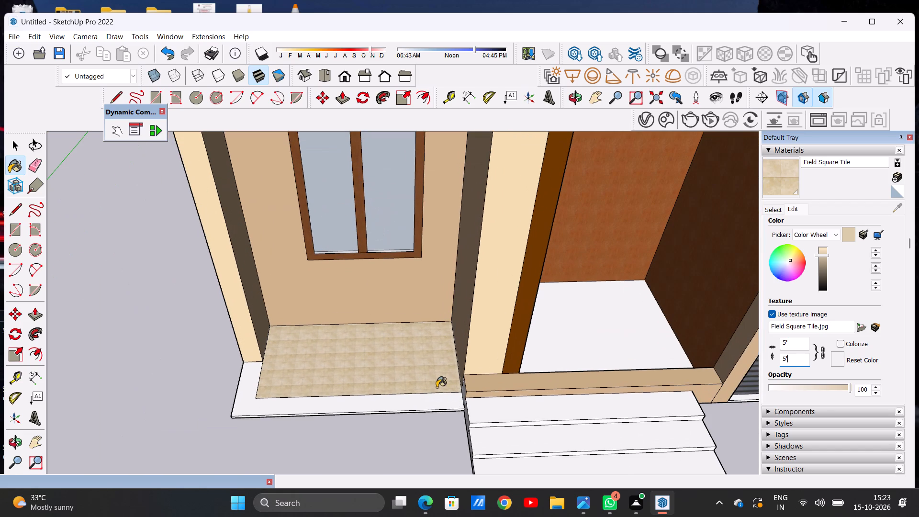
{"action": "key", "text": "space"}
{"action": "left_click", "coordinate": [778, 208]}
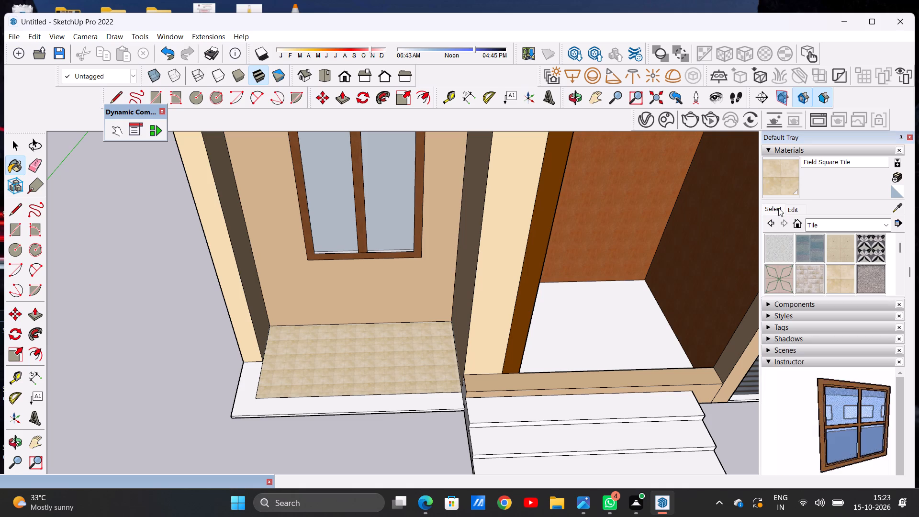
{"action": "left_click", "coordinate": [831, 224]}
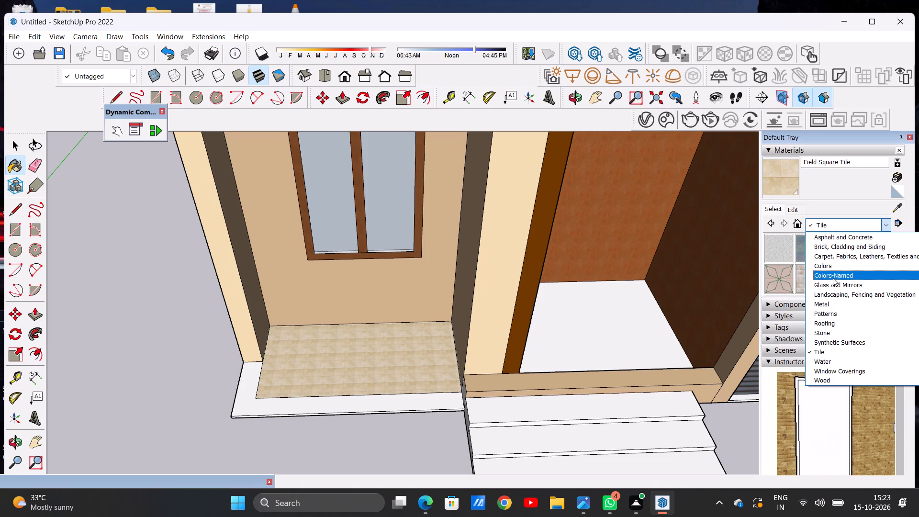
{"action": "left_click", "coordinate": [833, 278]}
{"action": "scroll", "coordinate": [833, 278], "scroll_direction": "down", "scroll_amount": 1}
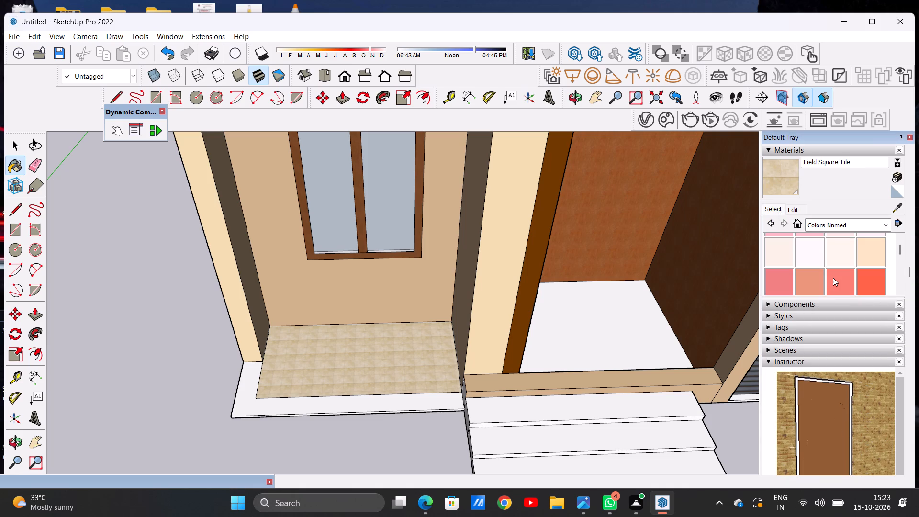
{"action": "scroll", "coordinate": [833, 278], "scroll_direction": "down", "scroll_amount": 3}
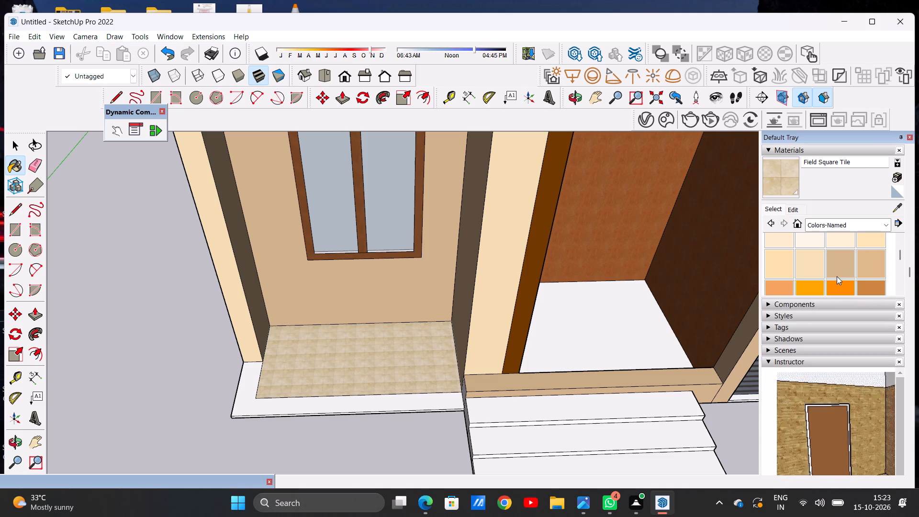
{"action": "left_click", "coordinate": [870, 263]}
{"action": "scroll", "coordinate": [237, 387], "scroll_direction": "up", "scroll_amount": 4}
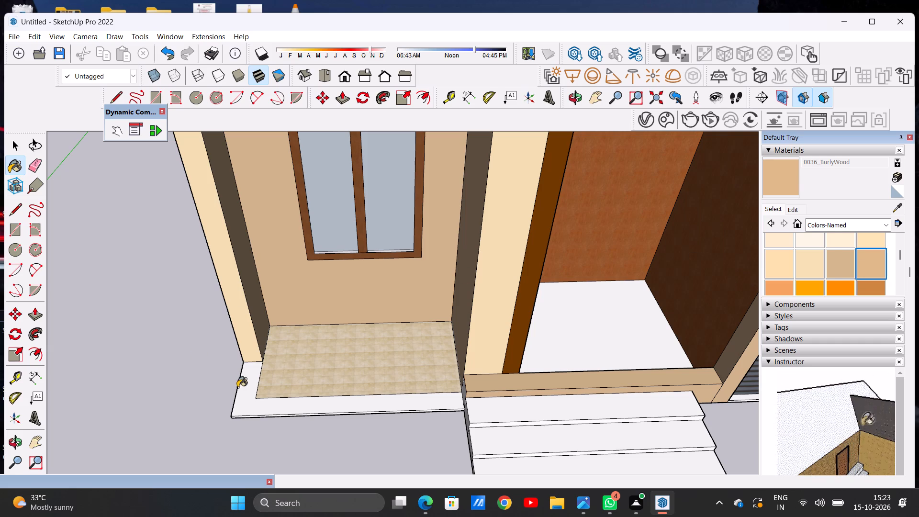
{"action": "scroll", "coordinate": [237, 387], "scroll_direction": "up", "scroll_amount": 16}
{"action": "left_click", "coordinate": [245, 388]}
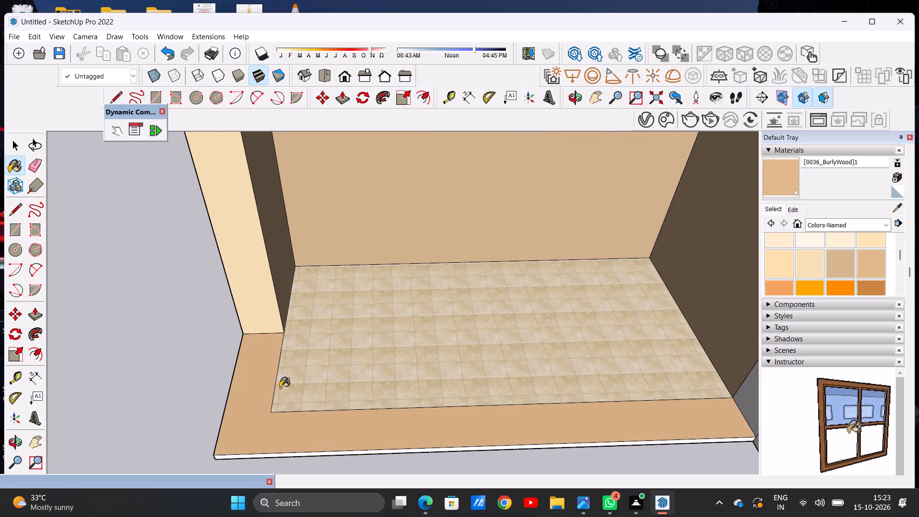
Paint the grey side face of the entrance threshold beside the porch with the same BurlyWood.
{"action": "scroll", "coordinate": [371, 384], "scroll_direction": "down", "scroll_amount": 5}
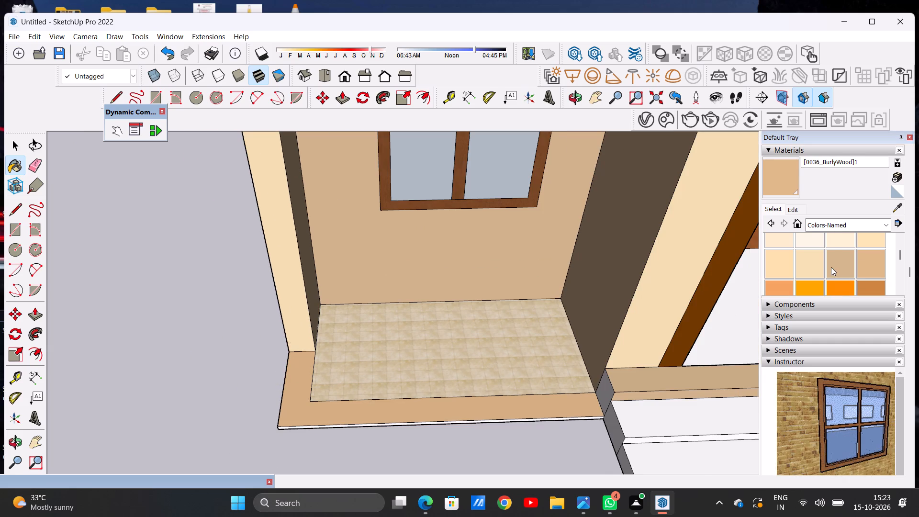
{"action": "scroll", "coordinate": [612, 393], "scroll_direction": "up", "scroll_amount": 3}
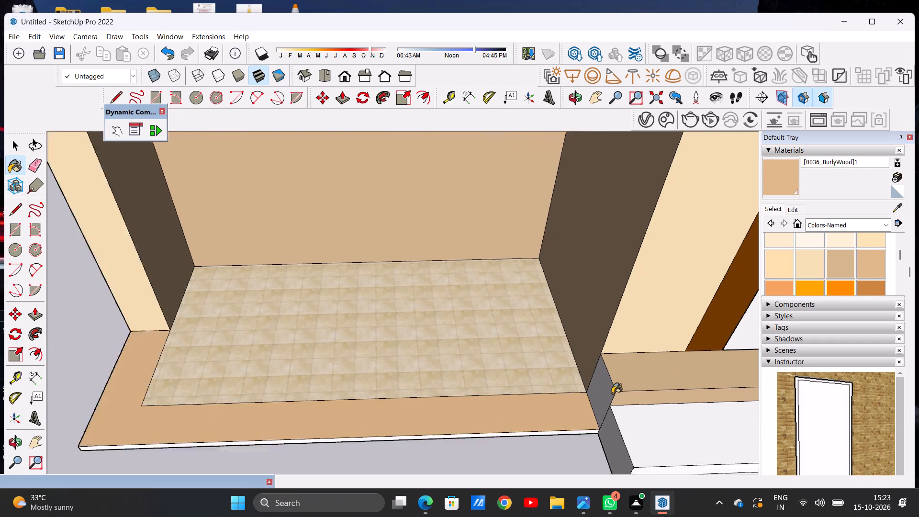
{"action": "scroll", "coordinate": [612, 393], "scroll_direction": "up", "scroll_amount": 10}
{"action": "left_click", "coordinate": [608, 390]}
Paint the thin front and outer side edges of the ground-floor porch slab with BurlyWood.
{"action": "scroll", "coordinate": [600, 389], "scroll_direction": "down", "scroll_amount": 8}
{"action": "middle_click_drag", "start_coordinate": [583, 423], "coordinate": [579, 358]}
{"action": "scroll", "coordinate": [578, 404], "scroll_direction": "up", "scroll_amount": 13}
{"action": "left_click", "coordinate": [586, 391]}
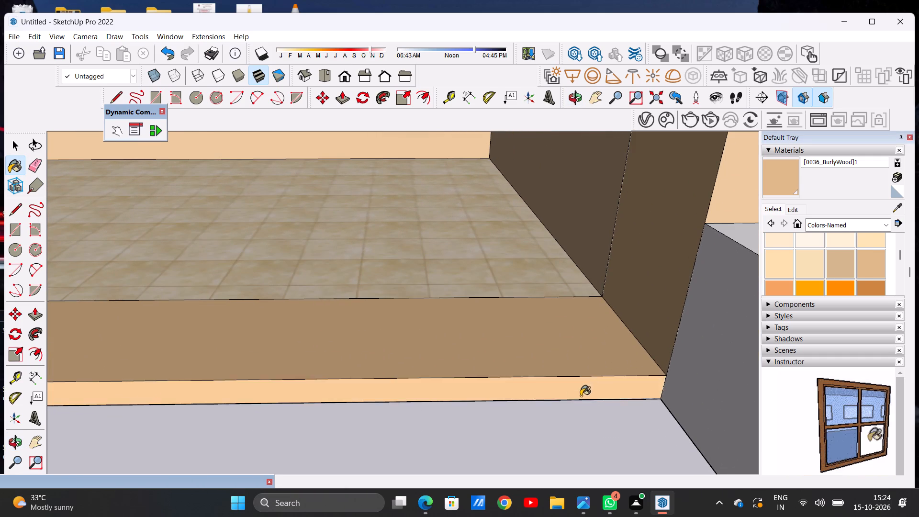
{"action": "scroll", "coordinate": [578, 404], "scroll_direction": "down", "scroll_amount": 20}
{"action": "scroll", "coordinate": [578, 404], "scroll_direction": "down", "scroll_amount": 1}
{"action": "middle_click_drag", "start_coordinate": [189, 401], "coordinate": [367, 405]}
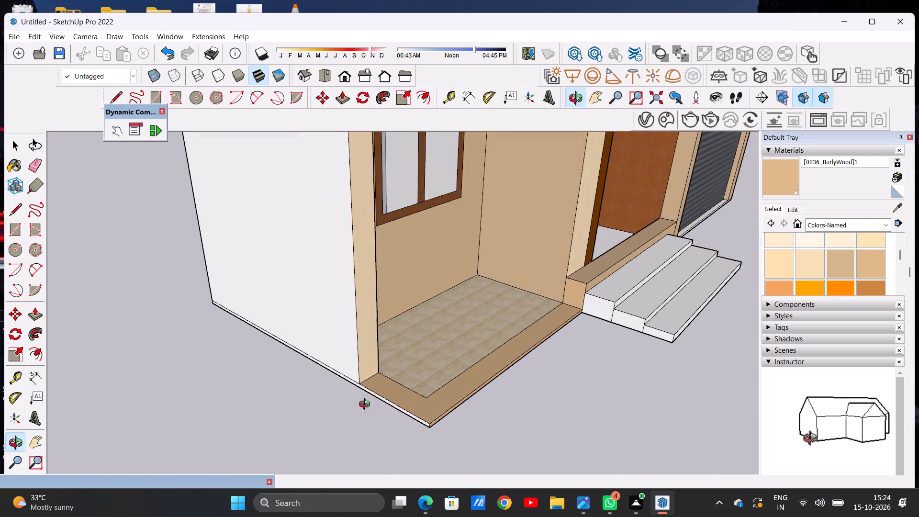
{"action": "middle_click_drag", "start_coordinate": [367, 405], "coordinate": [376, 404]}
{"action": "scroll", "coordinate": [403, 405], "scroll_direction": "up", "scroll_amount": 17}
{"action": "left_click", "coordinate": [463, 432]}
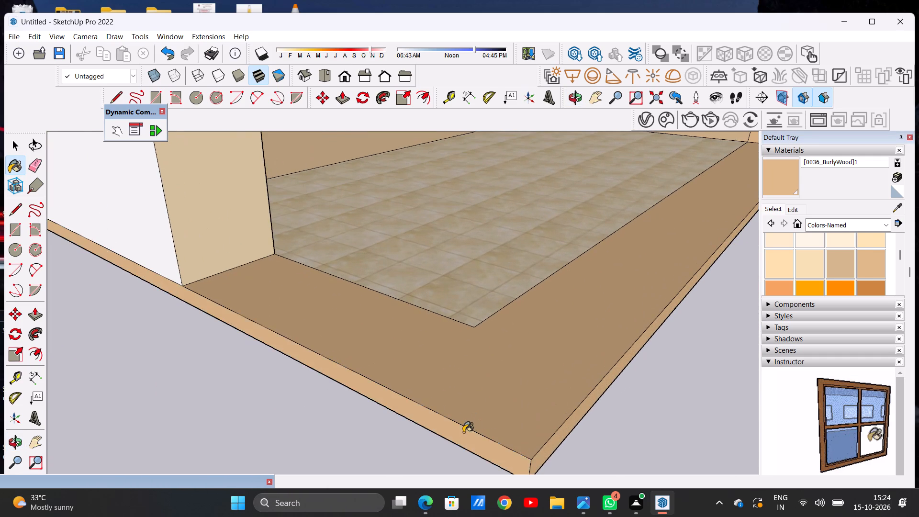
Paint the thin white side and front edges of the base slab at the rolling shutter's outer corner with BurlyWood.
{"action": "scroll", "coordinate": [463, 432], "scroll_direction": "down", "scroll_amount": 17}
{"action": "scroll", "coordinate": [420, 421], "scroll_direction": "down", "scroll_amount": 6}
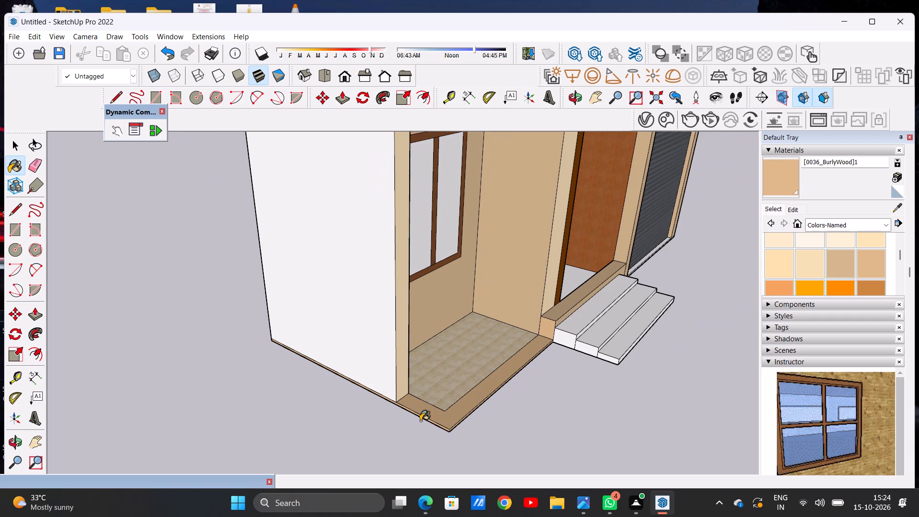
{"action": "scroll", "coordinate": [280, 373], "scroll_direction": "down", "scroll_amount": 12}
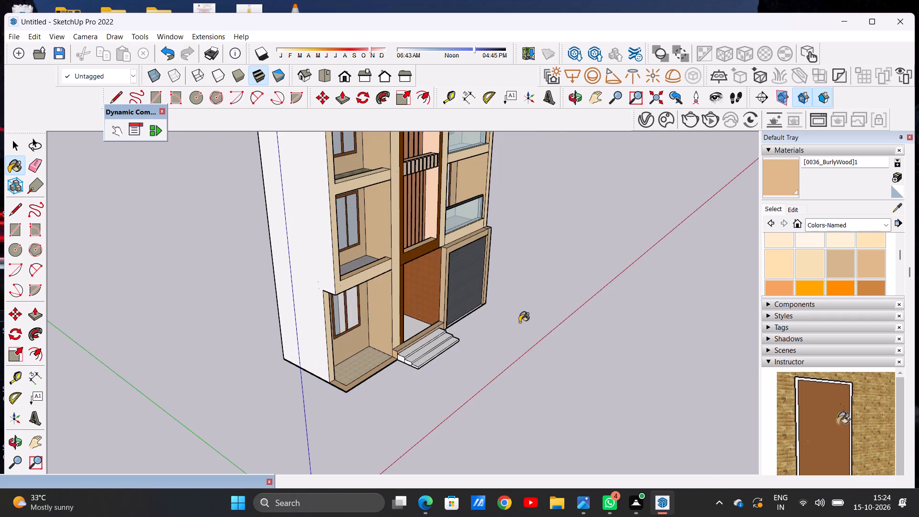
{"action": "middle_click_drag", "start_coordinate": [516, 321], "coordinate": [202, 319]}
{"action": "scroll", "coordinate": [501, 385], "scroll_direction": "up", "scroll_amount": 16}
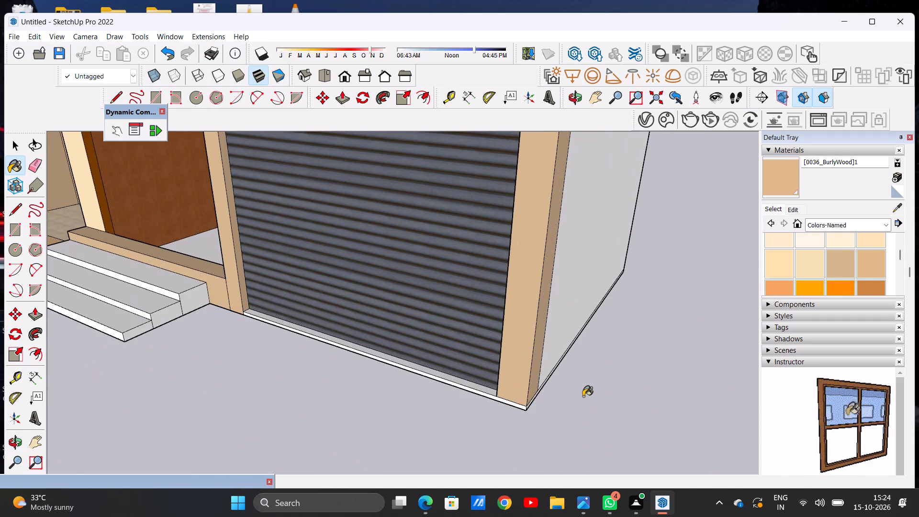
{"action": "middle_click_drag", "start_coordinate": [582, 398], "coordinate": [519, 376]}
{"action": "scroll", "coordinate": [443, 412], "scroll_direction": "up", "scroll_amount": 8}
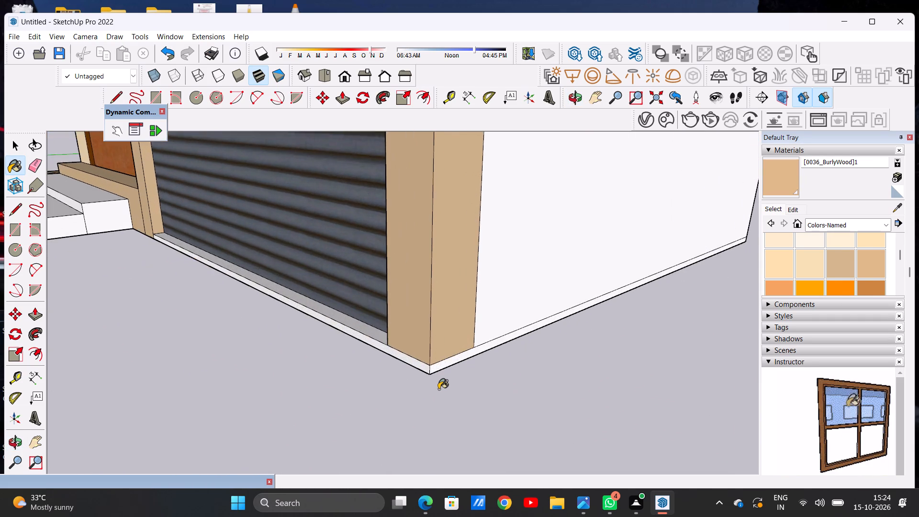
{"action": "scroll", "coordinate": [436, 382], "scroll_direction": "up", "scroll_amount": 6}
{"action": "left_click", "coordinate": [429, 358]}
{"action": "left_click", "coordinate": [416, 360]}
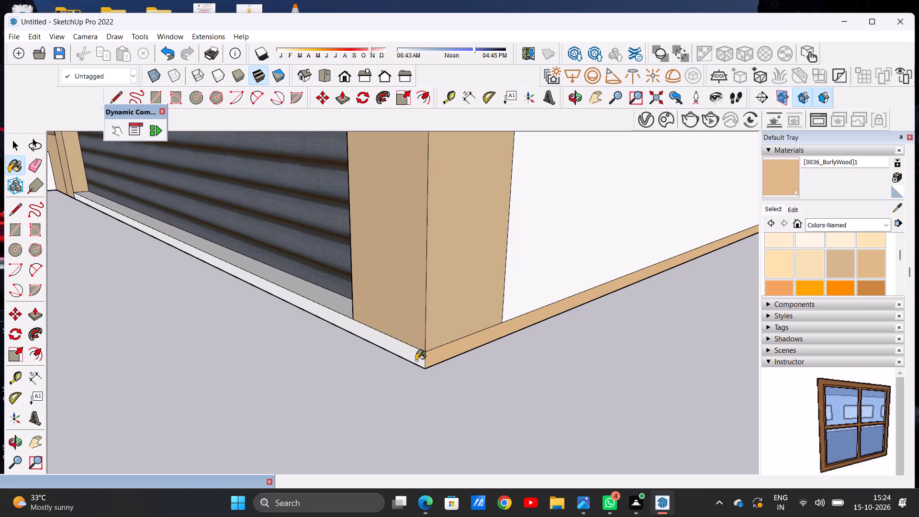
Paint the narrow grey sill strip along the bottom of the rolling shutter with BurlyWood.
{"action": "scroll", "coordinate": [464, 391], "scroll_direction": "down", "scroll_amount": 11}
{"action": "middle_click_drag", "start_coordinate": [231, 357], "coordinate": [356, 378]}
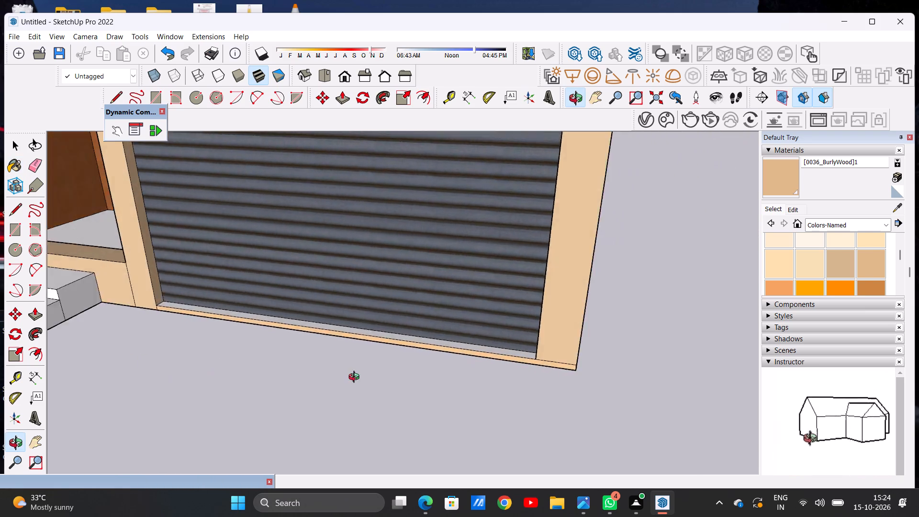
{"action": "middle_click_drag", "start_coordinate": [356, 378], "coordinate": [458, 412]}
{"action": "scroll", "coordinate": [464, 406], "scroll_direction": "down", "scroll_amount": 5}
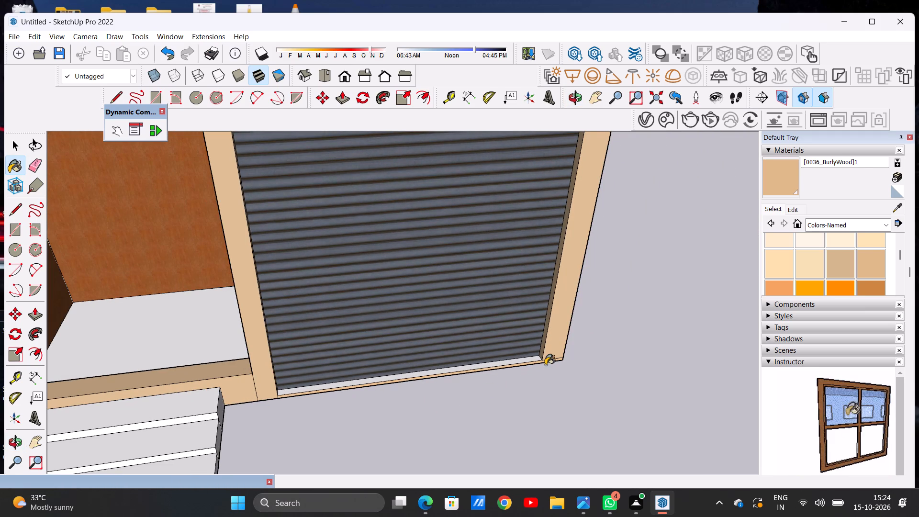
{"action": "scroll", "coordinate": [545, 362], "scroll_direction": "up", "scroll_amount": 12}
{"action": "left_click", "coordinate": [524, 353]}
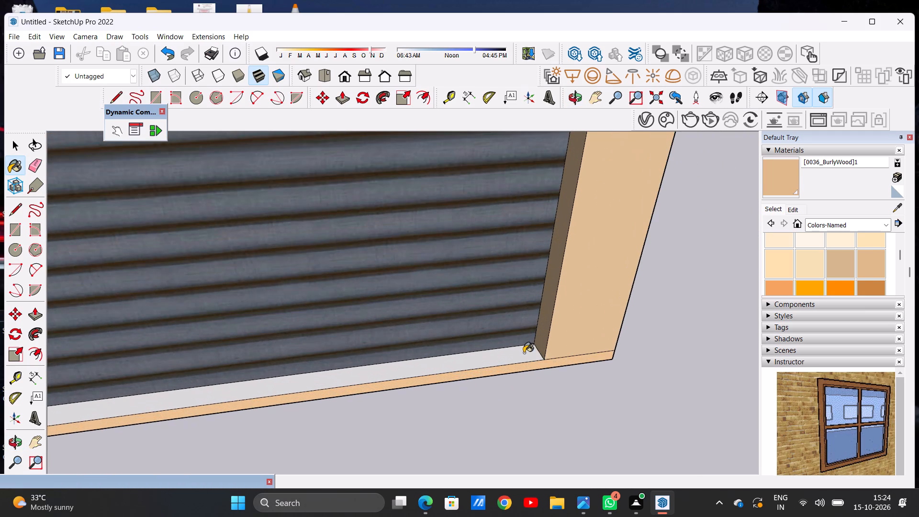
Paint the underside of the frame above the rolling shutter with BurlyWood.
{"action": "scroll", "coordinate": [552, 375], "scroll_direction": "down", "scroll_amount": 20}
{"action": "scroll", "coordinate": [552, 375], "scroll_direction": "down", "scroll_amount": 5}
{"action": "middle_click_drag", "start_coordinate": [465, 382], "coordinate": [453, 353]}
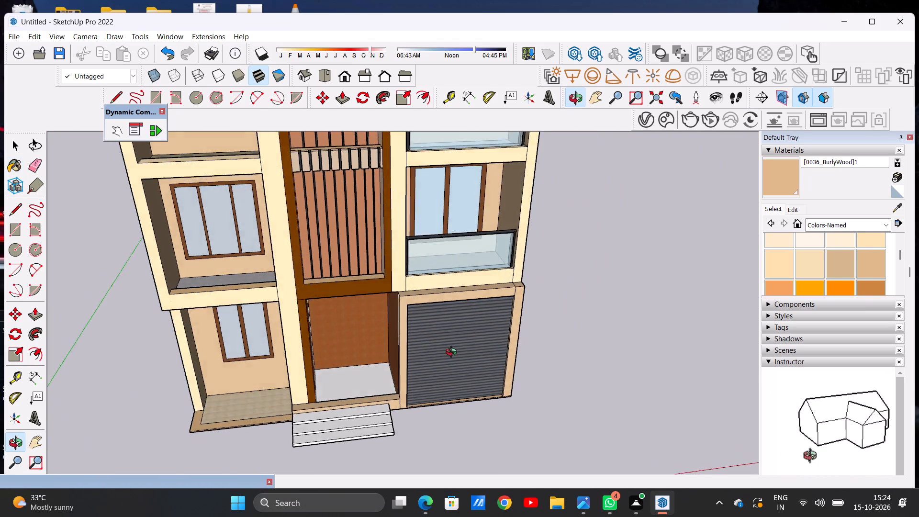
{"action": "middle_click_drag", "start_coordinate": [453, 353], "coordinate": [415, 253]}
{"action": "scroll", "coordinate": [410, 348], "scroll_direction": "up", "scroll_amount": 7}
{"action": "middle_click_drag", "start_coordinate": [465, 346], "coordinate": [451, 223]}
{"action": "scroll", "coordinate": [423, 240], "scroll_direction": "up", "scroll_amount": 18}
{"action": "left_click", "coordinate": [387, 239]}
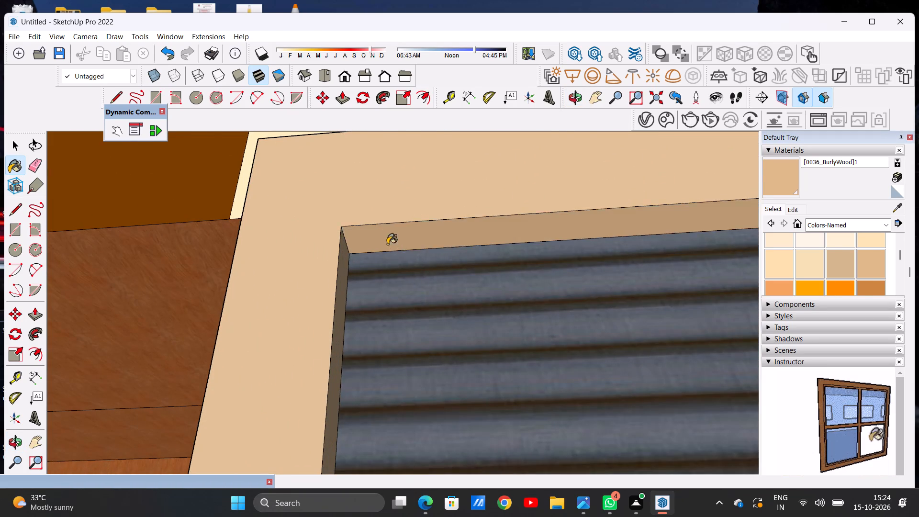
Paint the grey floor of the entrance recess with Granite Tile from the Tile library.
{"action": "scroll", "coordinate": [419, 322], "scroll_direction": "down", "scroll_amount": 20}
{"action": "scroll", "coordinate": [419, 322], "scroll_direction": "down", "scroll_amount": 4}
{"action": "middle_click_drag", "start_coordinate": [448, 340], "coordinate": [336, 385]}
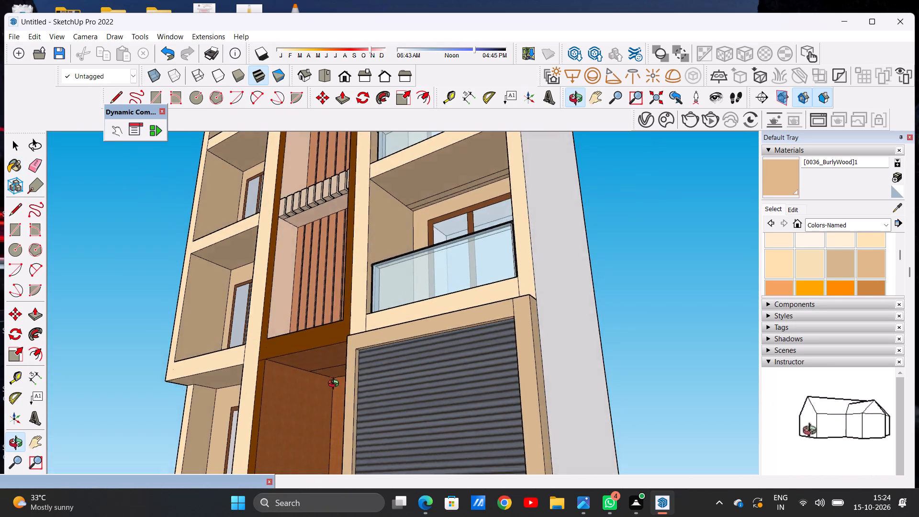
{"action": "middle_click_drag", "start_coordinate": [336, 385], "coordinate": [590, 420]}
{"action": "middle_click_drag", "start_coordinate": [518, 417], "coordinate": [436, 414]}
{"action": "scroll", "coordinate": [451, 396], "scroll_direction": "down", "scroll_amount": 4}
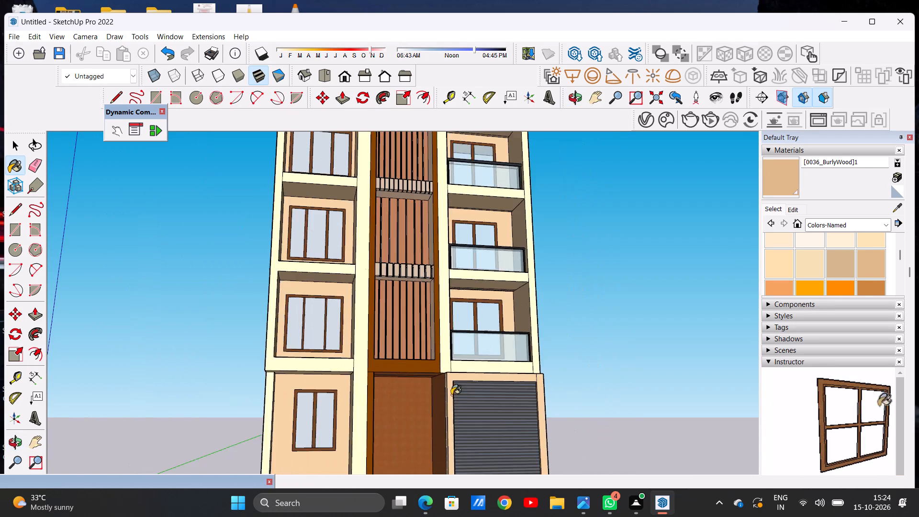
{"action": "scroll", "coordinate": [451, 395], "scroll_direction": "down", "scroll_amount": 15}
{"action": "middle_click_drag", "start_coordinate": [452, 395], "coordinate": [407, 472]}
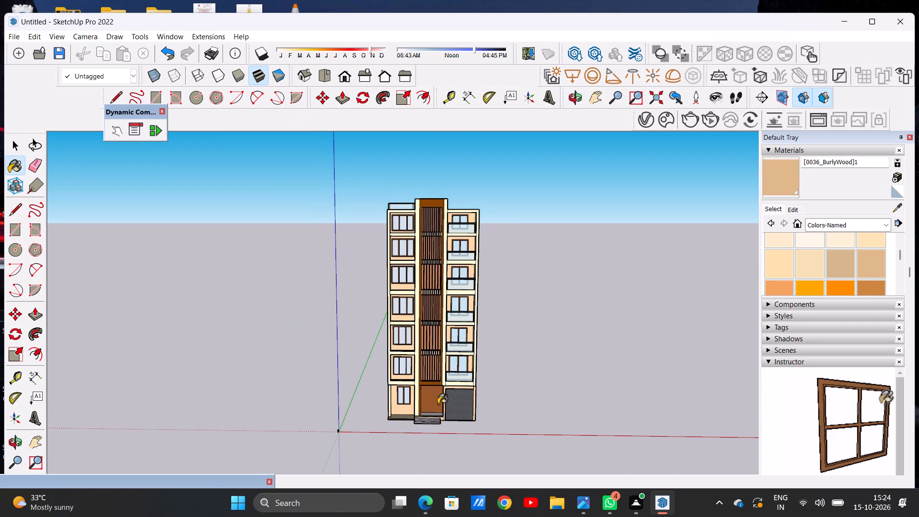
{"action": "scroll", "coordinate": [432, 403], "scroll_direction": "up", "scroll_amount": 7}
{"action": "scroll", "coordinate": [430, 402], "scroll_direction": "down", "scroll_amount": 1}
{"action": "scroll", "coordinate": [430, 402], "scroll_direction": "up", "scroll_amount": 5}
{"action": "middle_click_drag", "start_coordinate": [429, 408], "coordinate": [425, 472]}
{"action": "scroll", "coordinate": [436, 411], "scroll_direction": "up", "scroll_amount": 8}
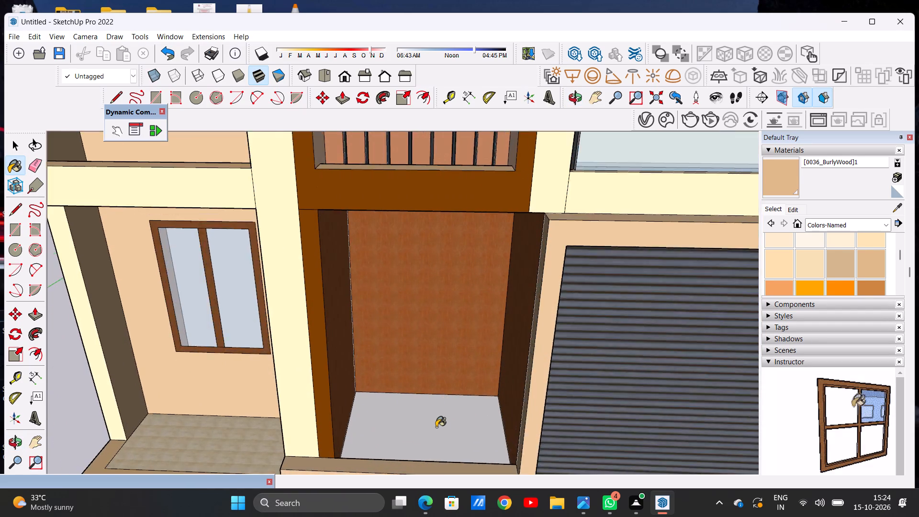
{"action": "scroll", "coordinate": [436, 427], "scroll_direction": "up", "scroll_amount": 6}
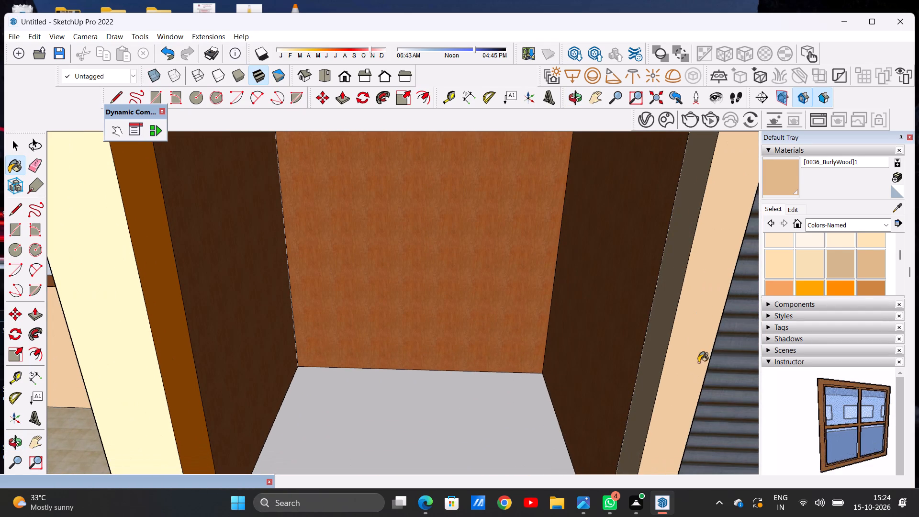
{"action": "left_click", "coordinate": [822, 225]}
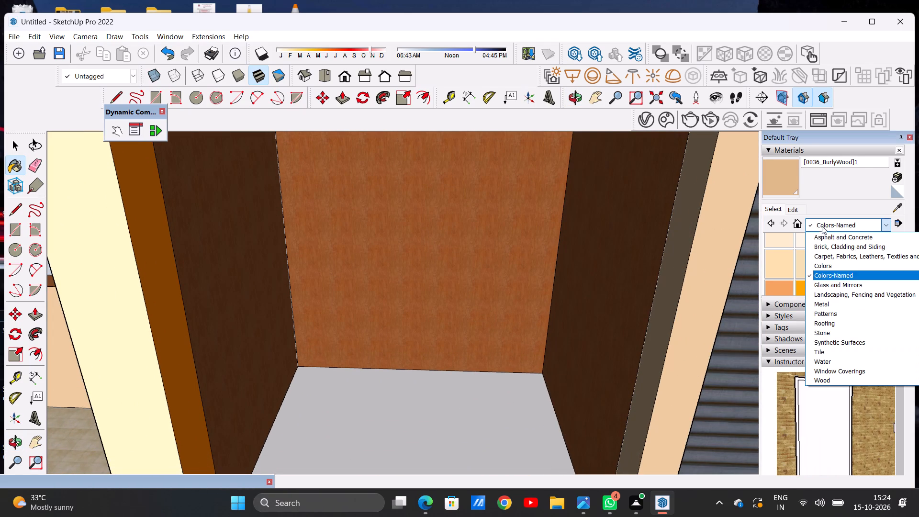
{"action": "left_click", "coordinate": [824, 353]}
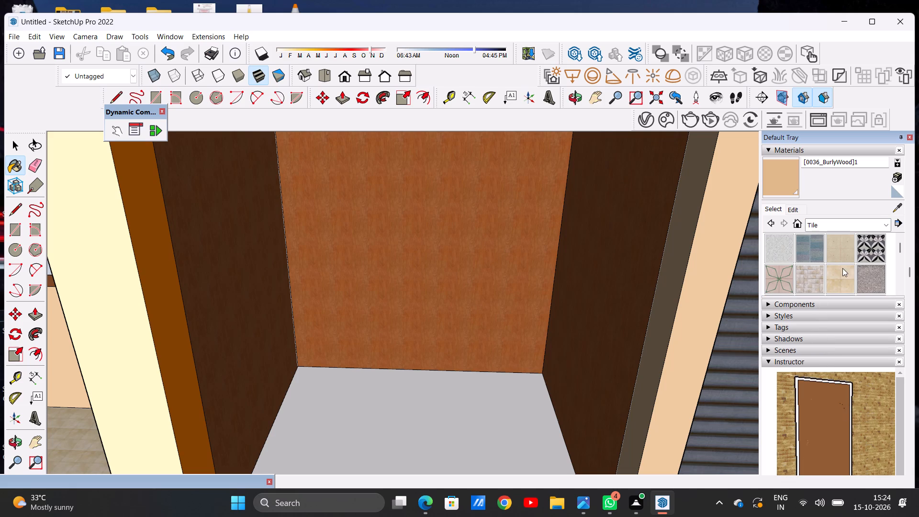
{"action": "left_click", "coordinate": [872, 276]}
{"action": "left_click", "coordinate": [499, 427]}
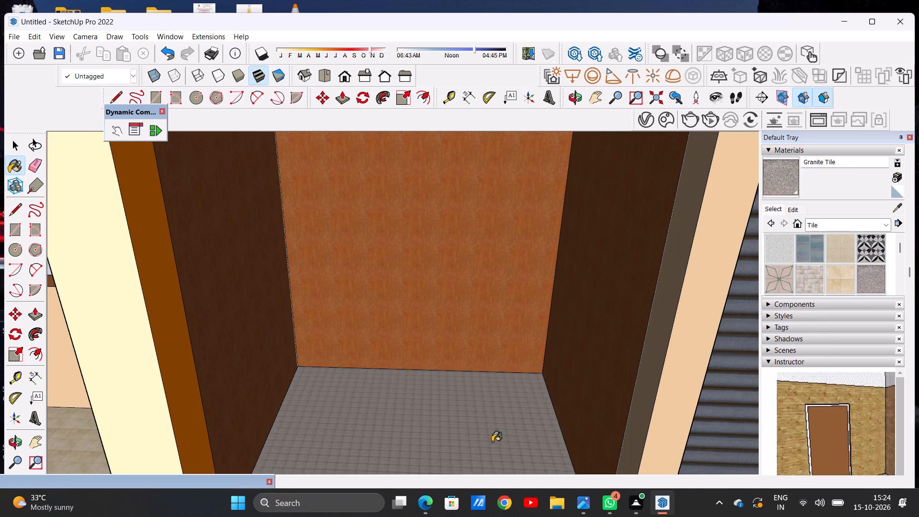
Set the Granite Tile texture size on the entrance floor to 5' and leave the Paint Bucket tool.
{"action": "scroll", "coordinate": [491, 442], "scroll_direction": "up", "scroll_amount": 8}
{"action": "scroll", "coordinate": [484, 365], "scroll_direction": "down", "scroll_amount": 14}
{"action": "middle_click_drag", "start_coordinate": [489, 398], "coordinate": [488, 443]}
{"action": "scroll", "coordinate": [491, 378], "scroll_direction": "up", "scroll_amount": 4}
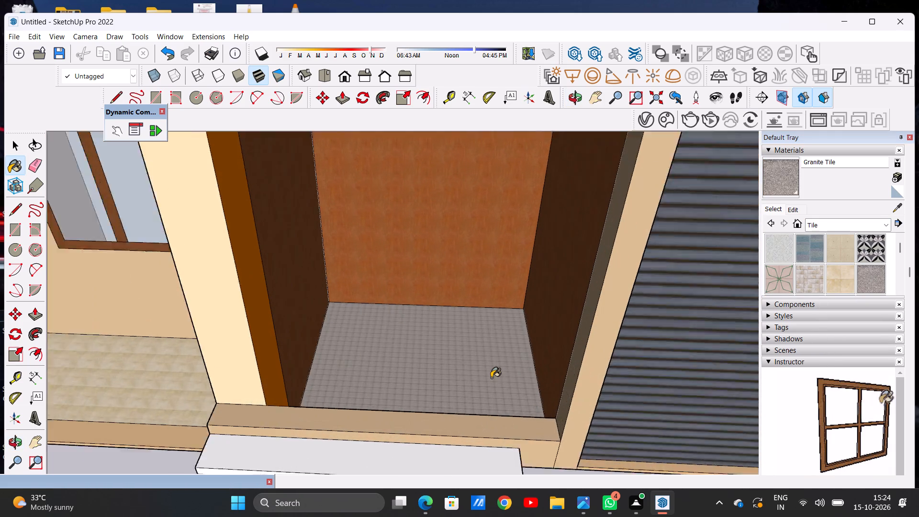
{"action": "scroll", "coordinate": [491, 378], "scroll_direction": "up", "scroll_amount": 3}
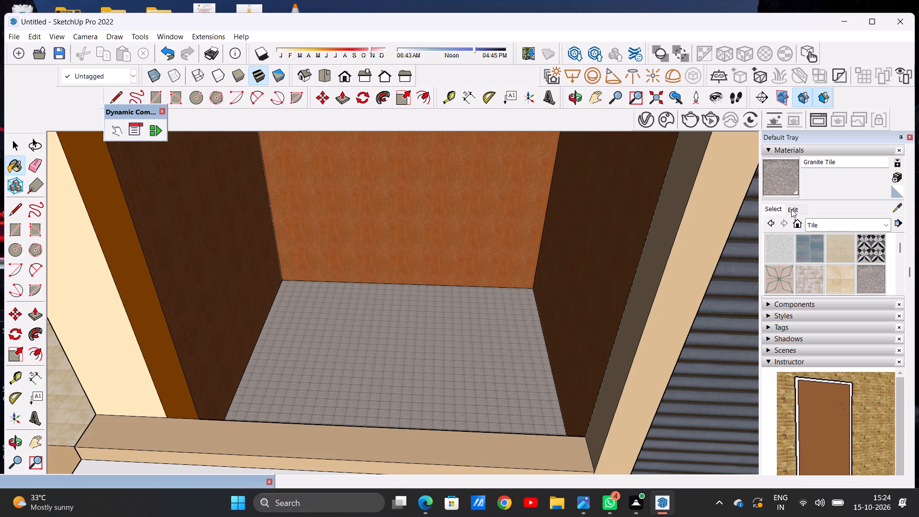
{"action": "left_click", "coordinate": [797, 211]}
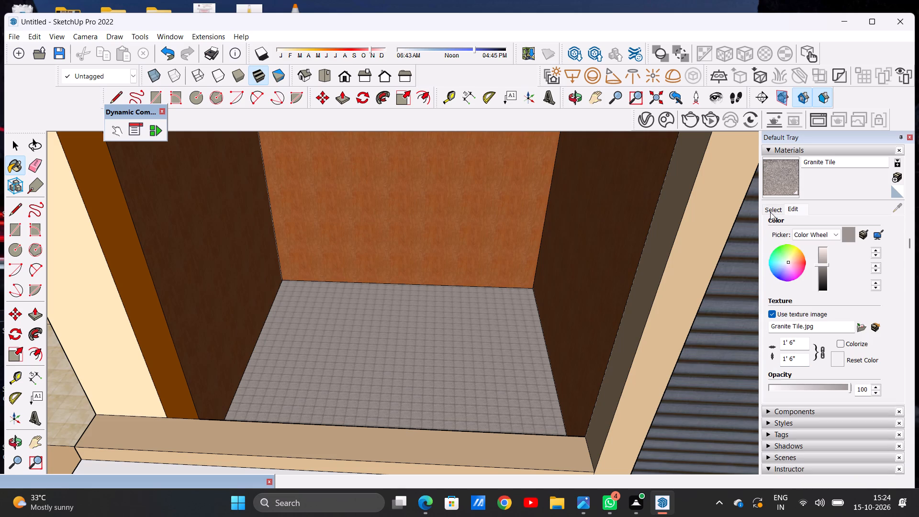
{"action": "left_click", "coordinate": [797, 358]}
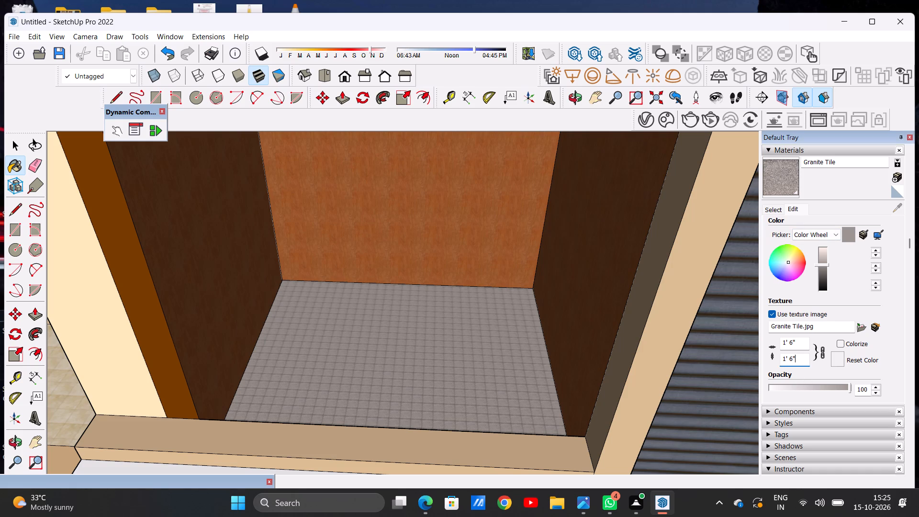
{"action": "key", "text": "BackSpace"}
{"action": "key", "text": "BackSpace"}
{"action": "key", "text": "BackSpace"}
{"action": "key", "text": "BackSpace"}
{"action": "key", "text": "BackSpace"}
{"action": "key", "text": "BackSpace"}
{"action": "key", "text": "BackSpace"}
{"action": "key", "text": "BackSpace"}
{"action": "key", "text": "BackSpace"}
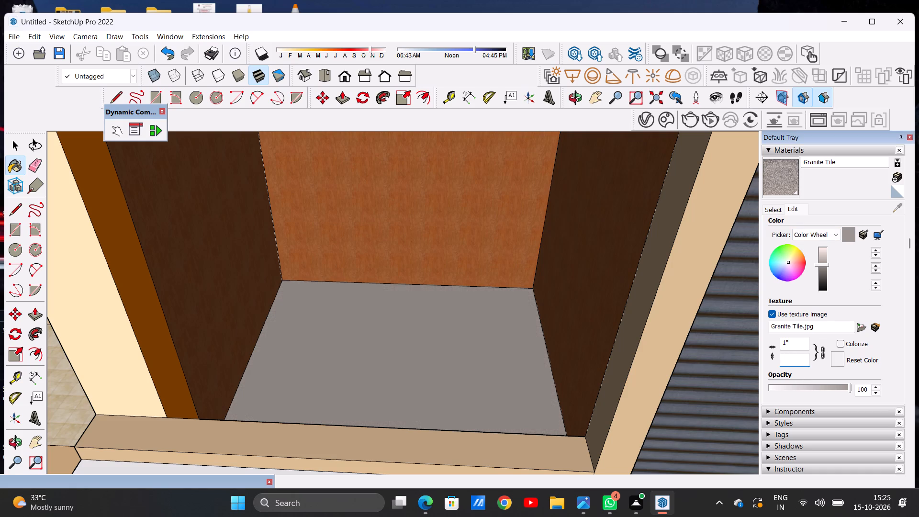
{"action": "type", "text": "5'"}
{"action": "key", "text": "Return"}
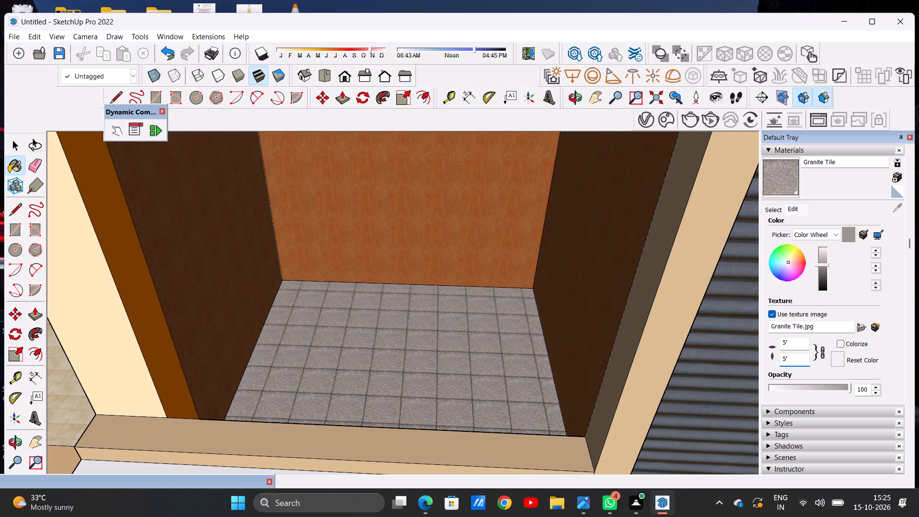
{"action": "key", "text": "space"}
{"action": "scroll", "coordinate": [191, 261], "scroll_direction": "down", "scroll_amount": 20}
{"action": "scroll", "coordinate": [191, 261], "scroll_direction": "down", "scroll_amount": 2}
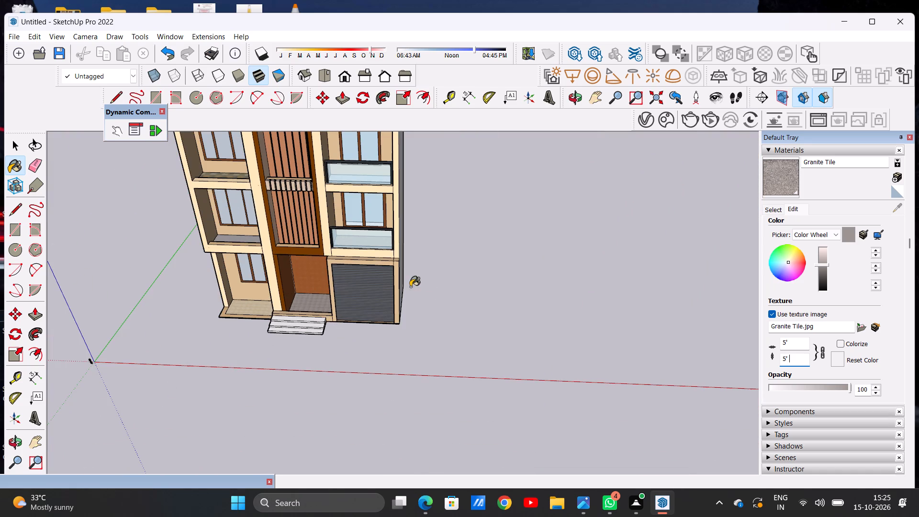
{"action": "left_click", "coordinate": [441, 292]}
{"action": "key", "text": "space"}
Inspect the building's front and side and the entrance steps for surfaces that are still unpainted.
{"action": "scroll", "coordinate": [334, 292], "scroll_direction": "down", "scroll_amount": 8}
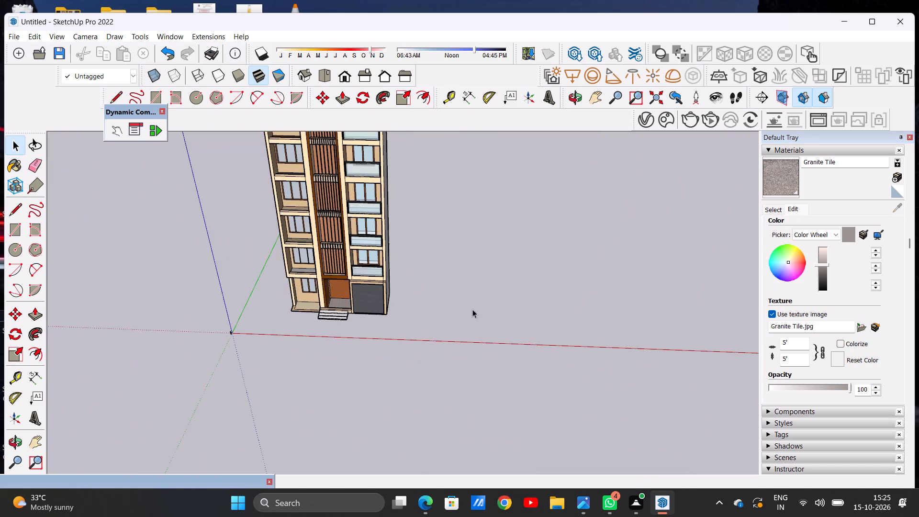
{"action": "scroll", "coordinate": [472, 309], "scroll_direction": "down", "scroll_amount": 10}
{"action": "scroll", "coordinate": [395, 216], "scroll_direction": "up", "scroll_amount": 8}
{"action": "middle_click_drag", "start_coordinate": [472, 244], "coordinate": [148, 213]}
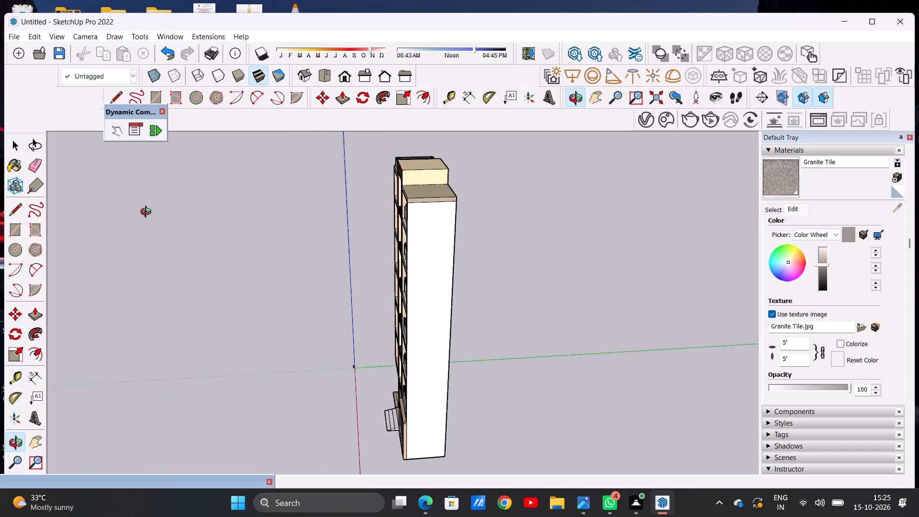
{"action": "middle_click_drag", "start_coordinate": [148, 213], "coordinate": [453, 224]}
{"action": "scroll", "coordinate": [366, 471], "scroll_direction": "up", "scroll_amount": 5}
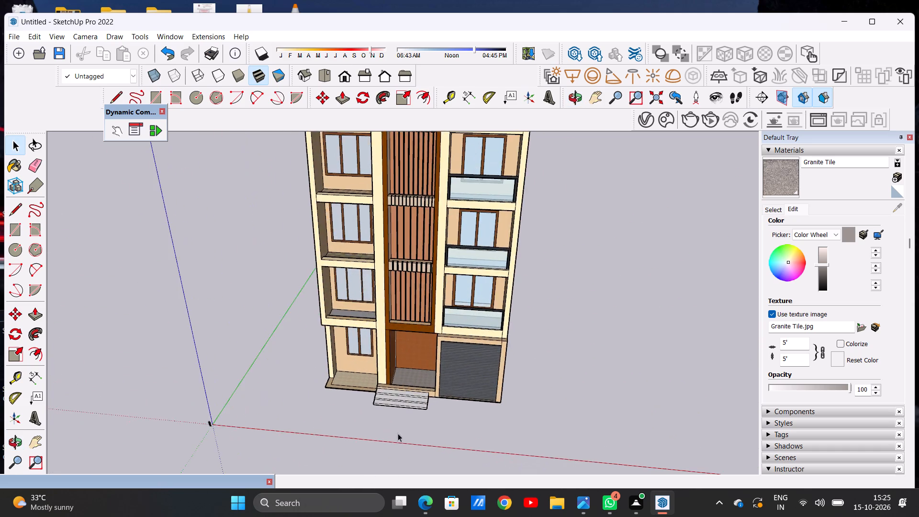
{"action": "scroll", "coordinate": [398, 433], "scroll_direction": "up", "scroll_amount": 10}
{"action": "middle_click_drag", "start_coordinate": [433, 371], "coordinate": [433, 414]}
{"action": "scroll", "coordinate": [431, 426], "scroll_direction": "up", "scroll_amount": 19}
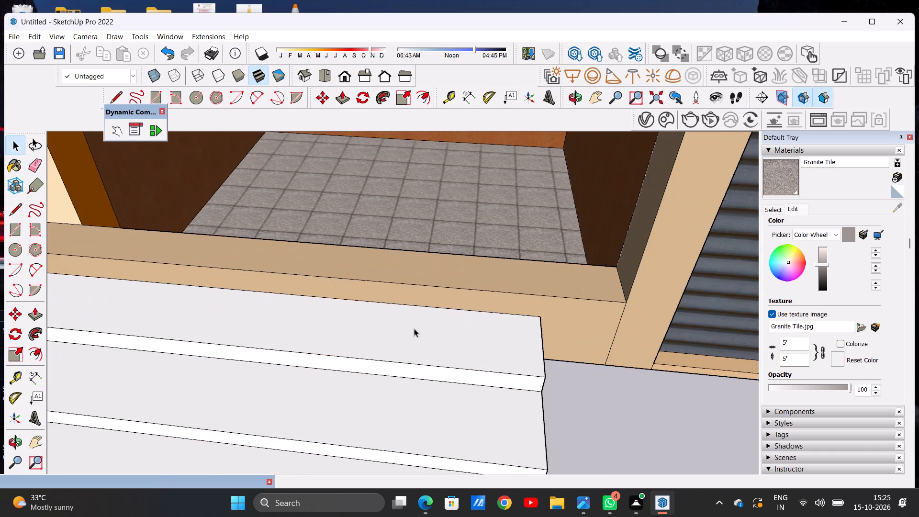
{"action": "middle_click_drag", "start_coordinate": [456, 344], "coordinate": [438, 334]}
{"action": "scroll", "coordinate": [438, 334], "scroll_direction": "up", "scroll_amount": 1}
{"action": "scroll", "coordinate": [494, 324], "scroll_direction": "down", "scroll_amount": 7}
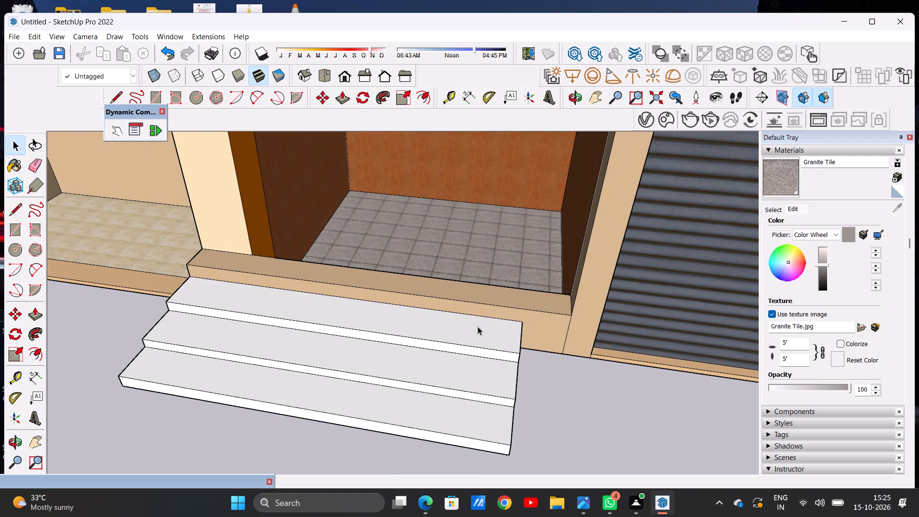
{"action": "scroll", "coordinate": [478, 326], "scroll_direction": "down", "scroll_amount": 4}
{"action": "scroll", "coordinate": [470, 353], "scroll_direction": "up", "scroll_amount": 9}
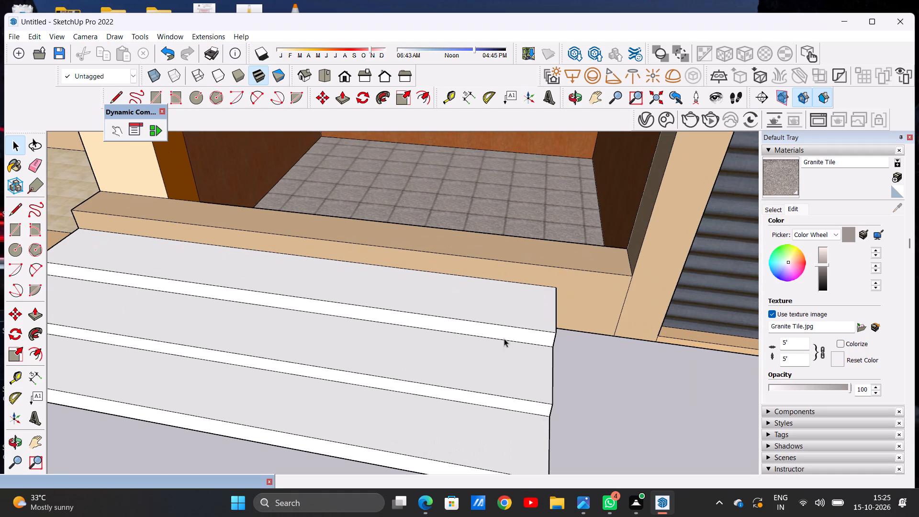
{"action": "scroll", "coordinate": [511, 334], "scroll_direction": "up", "scroll_amount": 2}
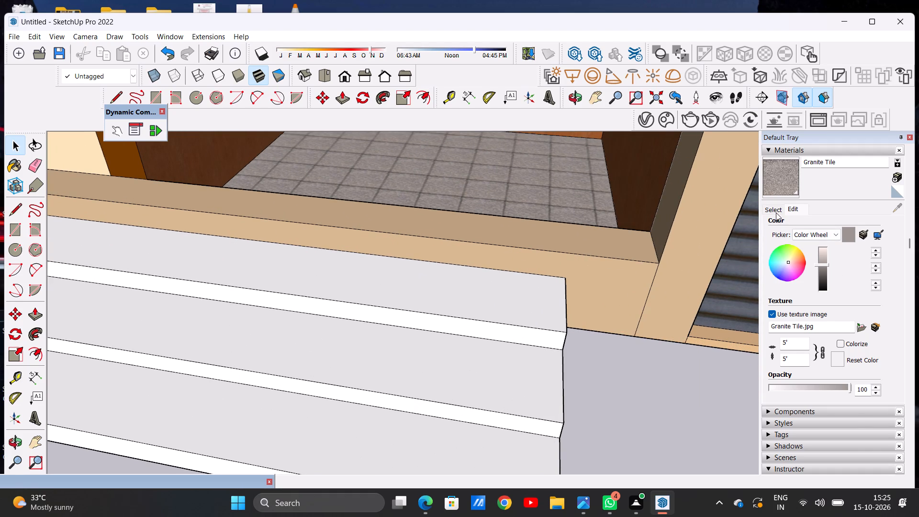
Paint the tread of the top entrance step with Concrete Aggregate Smoke from the Asphalt and Concrete library.
{"action": "left_click", "coordinate": [776, 213]}
{"action": "left_click", "coordinate": [822, 225]}
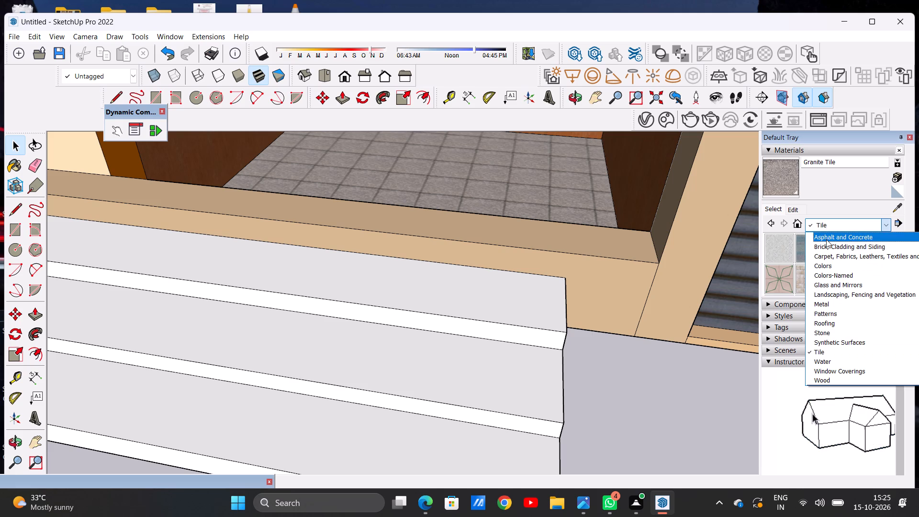
{"action": "left_click", "coordinate": [828, 239]}
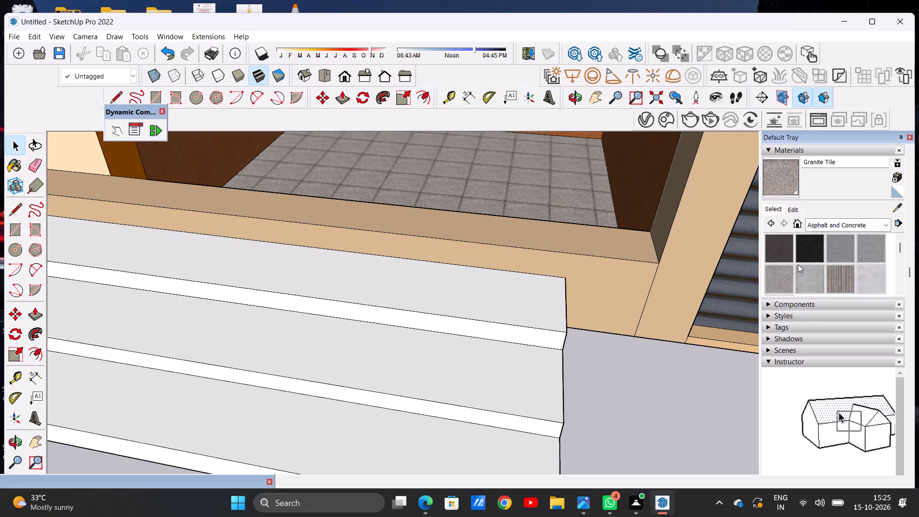
{"action": "left_click", "coordinate": [783, 281]}
{"action": "scroll", "coordinate": [524, 297], "scroll_direction": "up", "scroll_amount": 8}
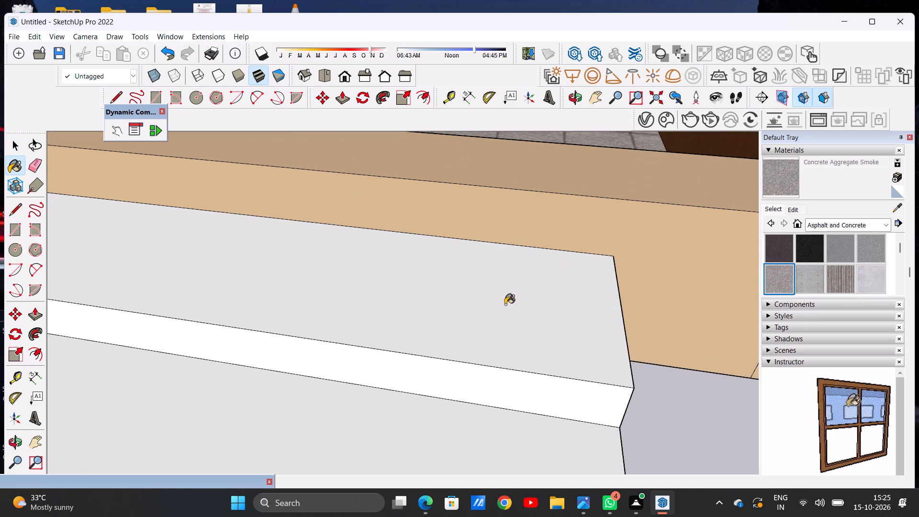
{"action": "left_click", "coordinate": [504, 309]}
{"action": "scroll", "coordinate": [510, 348], "scroll_direction": "up", "scroll_amount": 20}
{"action": "scroll", "coordinate": [510, 348], "scroll_direction": "up", "scroll_amount": 4}
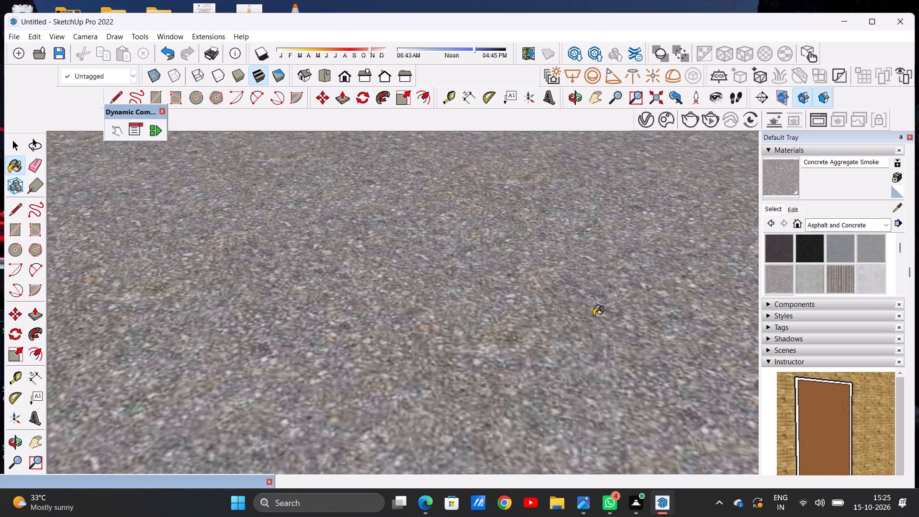
Paint the exposed end face and front riser of the top entrance step with Concrete Aggregate Smoke.
{"action": "scroll", "coordinate": [565, 304], "scroll_direction": "down", "scroll_amount": 20}
{"action": "scroll", "coordinate": [565, 304], "scroll_direction": "down", "scroll_amount": 11}
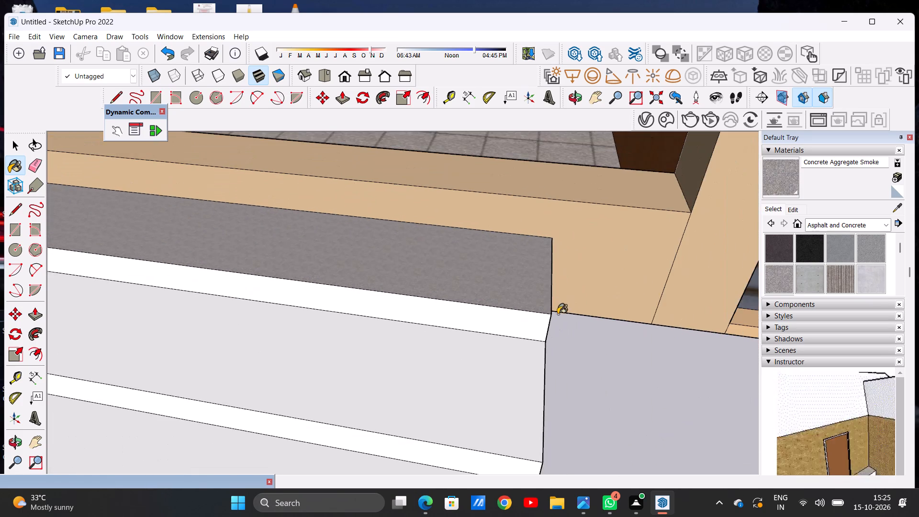
{"action": "middle_click_drag", "start_coordinate": [558, 314], "coordinate": [501, 267]}
{"action": "scroll", "coordinate": [534, 329], "scroll_direction": "up", "scroll_amount": 12}
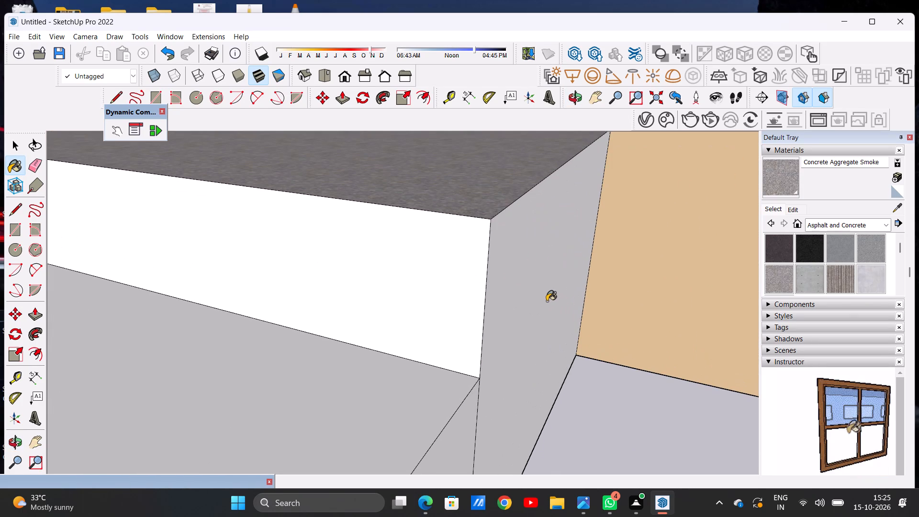
{"action": "left_click", "coordinate": [543, 300]}
{"action": "left_click", "coordinate": [468, 299]}
{"action": "scroll", "coordinate": [565, 293], "scroll_direction": "down", "scroll_amount": 6}
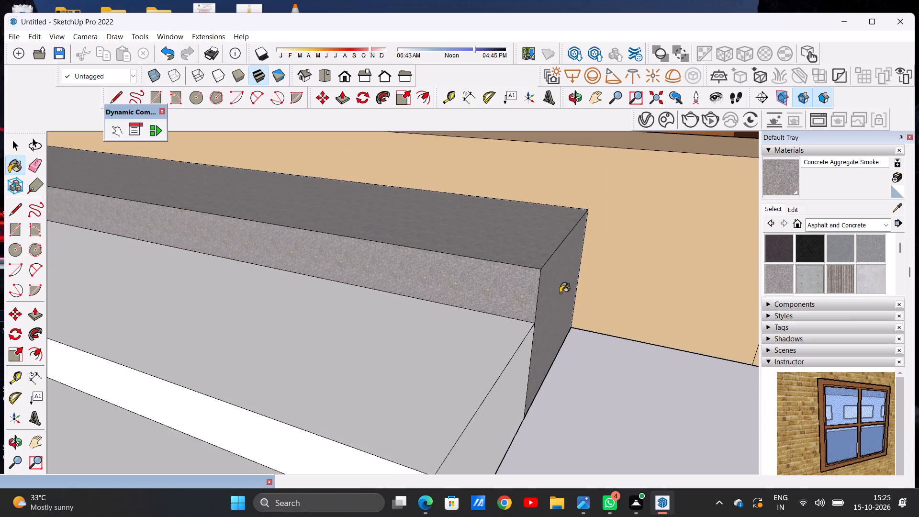
{"action": "scroll", "coordinate": [560, 293], "scroll_direction": "down", "scroll_amount": 15}
{"action": "middle_click_drag", "start_coordinate": [531, 315], "coordinate": [467, 353]}
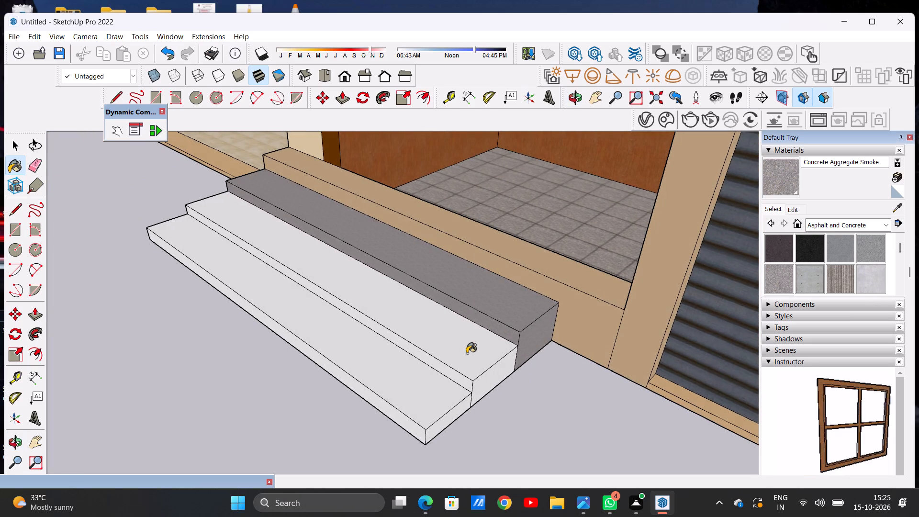
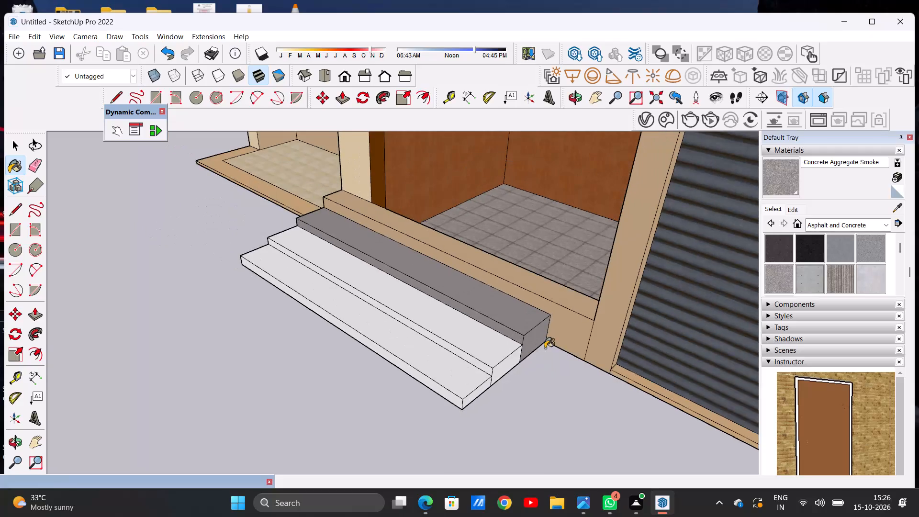
Paint the tread of the middle entrance step with Concrete Aggregate Smoke.
{"action": "scroll", "coordinate": [549, 345], "scroll_direction": "down", "scroll_amount": 4}
{"action": "scroll", "coordinate": [514, 332], "scroll_direction": "up", "scroll_amount": 11}
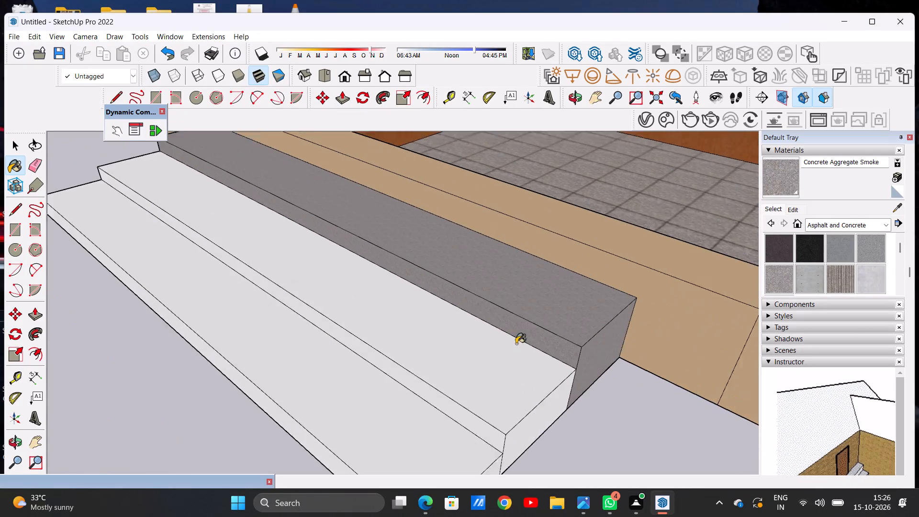
{"action": "scroll", "coordinate": [516, 344], "scroll_direction": "up", "scroll_amount": 3}
{"action": "left_click", "coordinate": [497, 356]}
Paint the shutter-side end face and the front riser of the middle entrance step with Concrete Aggregate Smoke.
{"action": "scroll", "coordinate": [595, 277], "scroll_direction": "down", "scroll_amount": 8}
{"action": "middle_click_drag", "start_coordinate": [597, 326], "coordinate": [534, 262]}
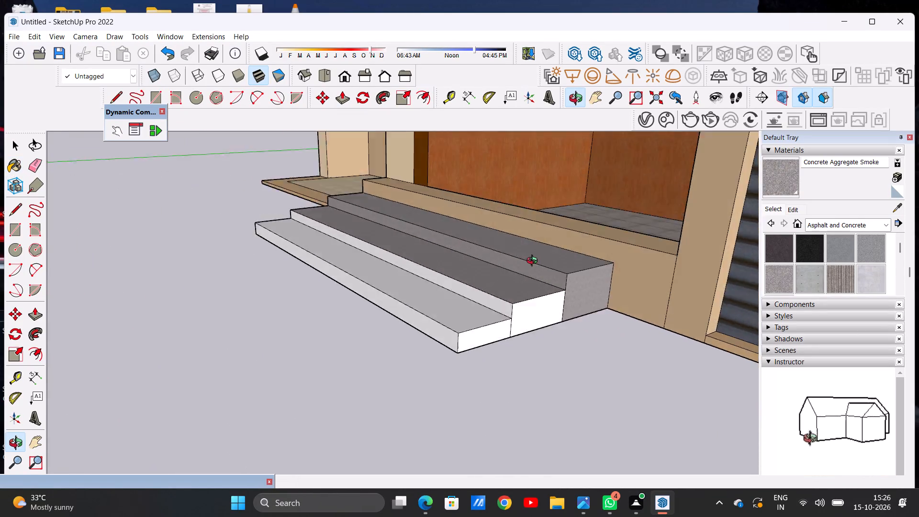
{"action": "middle_click_drag", "start_coordinate": [534, 262], "coordinate": [666, 301]}
{"action": "middle_click_drag", "start_coordinate": [331, 259], "coordinate": [606, 292]}
{"action": "middle_click_drag", "start_coordinate": [439, 332], "coordinate": [246, 290]}
{"action": "middle_click_drag", "start_coordinate": [581, 284], "coordinate": [553, 302]}
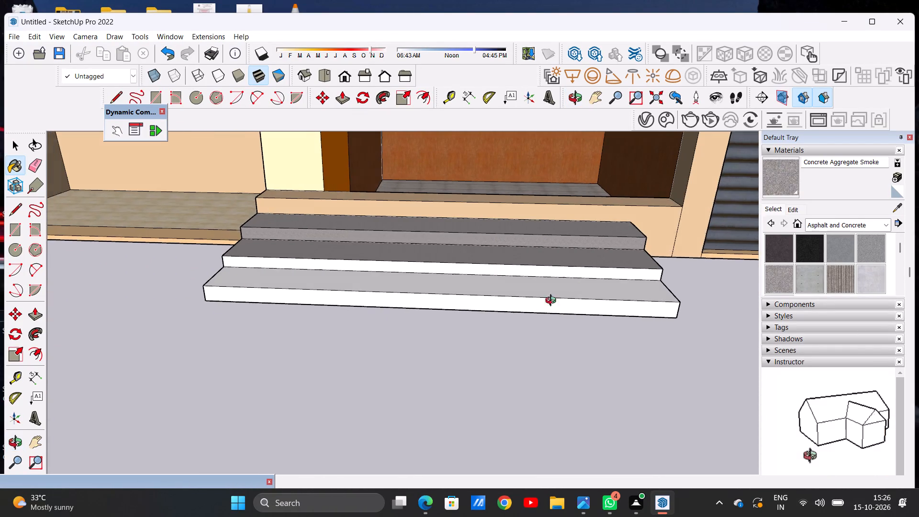
{"action": "middle_click_drag", "start_coordinate": [553, 302], "coordinate": [316, 345]}
{"action": "middle_click_drag", "start_coordinate": [434, 336], "coordinate": [459, 299]}
{"action": "scroll", "coordinate": [461, 402], "scroll_direction": "down", "scroll_amount": 3}
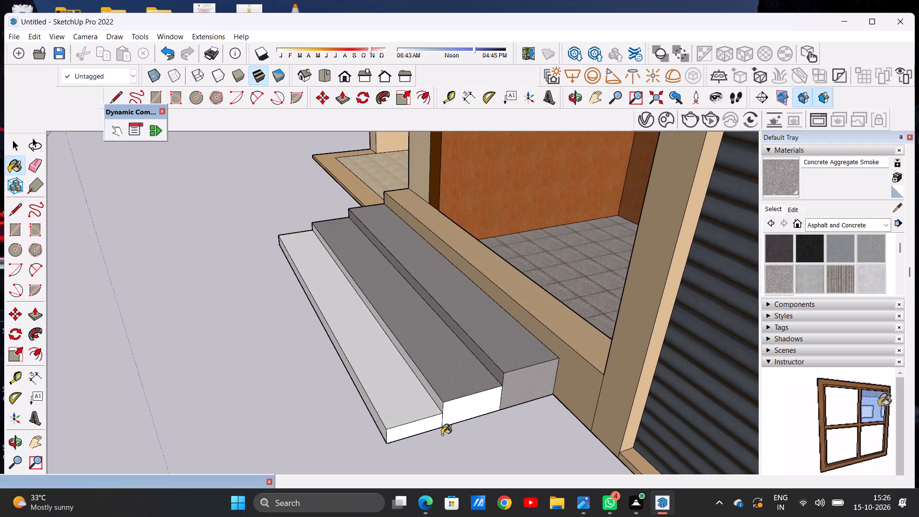
{"action": "scroll", "coordinate": [442, 433], "scroll_direction": "up", "scroll_amount": 15}
{"action": "left_click", "coordinate": [462, 394]}
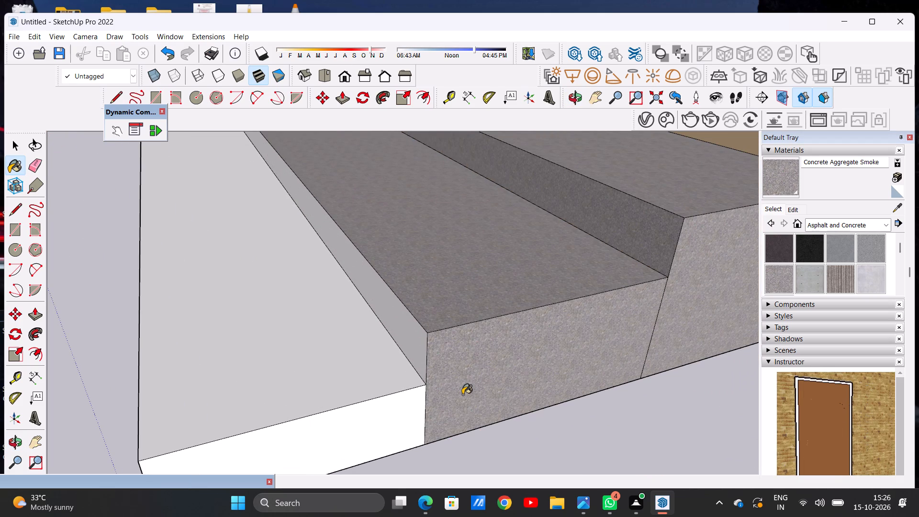
{"action": "scroll", "coordinate": [518, 361], "scroll_direction": "down", "scroll_amount": 7}
{"action": "scroll", "coordinate": [484, 345], "scroll_direction": "up", "scroll_amount": 14}
{"action": "left_click", "coordinate": [439, 343]}
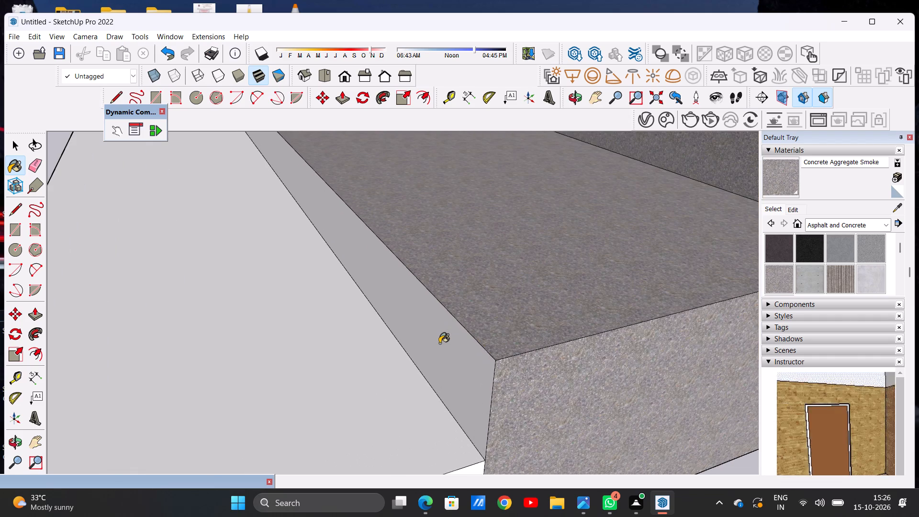
Paint the tread, shutter-side end face and front riser of the bottom entrance step with Concrete Aggregate Smoke.
{"action": "scroll", "coordinate": [526, 297], "scroll_direction": "down", "scroll_amount": 7}
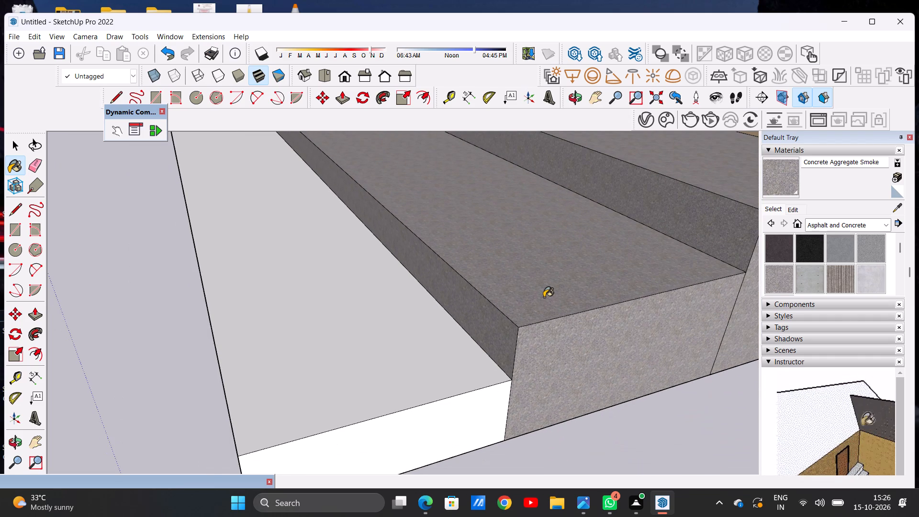
{"action": "scroll", "coordinate": [553, 305], "scroll_direction": "down", "scroll_amount": 5}
{"action": "scroll", "coordinate": [461, 333], "scroll_direction": "up", "scroll_amount": 7}
{"action": "left_click", "coordinate": [456, 334]}
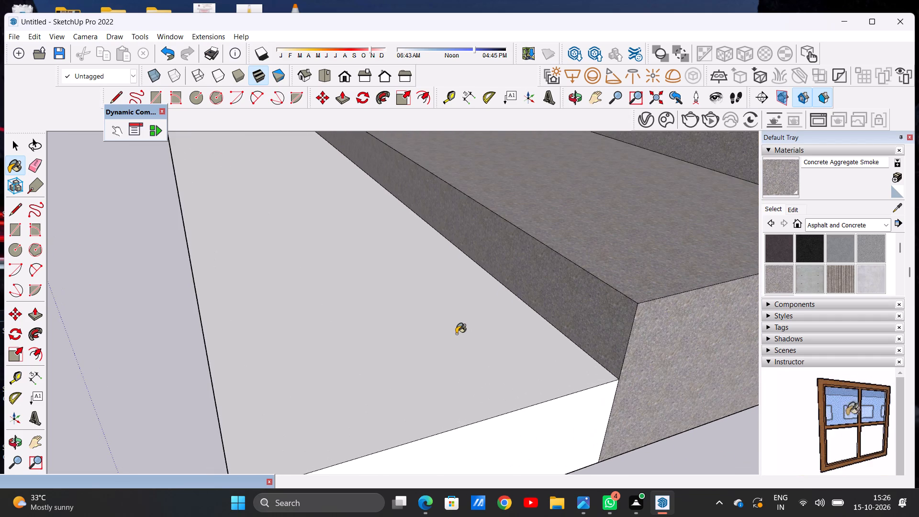
{"action": "scroll", "coordinate": [527, 282], "scroll_direction": "down", "scroll_amount": 6}
{"action": "scroll", "coordinate": [488, 352], "scroll_direction": "up", "scroll_amount": 7}
{"action": "left_click", "coordinate": [436, 379]}
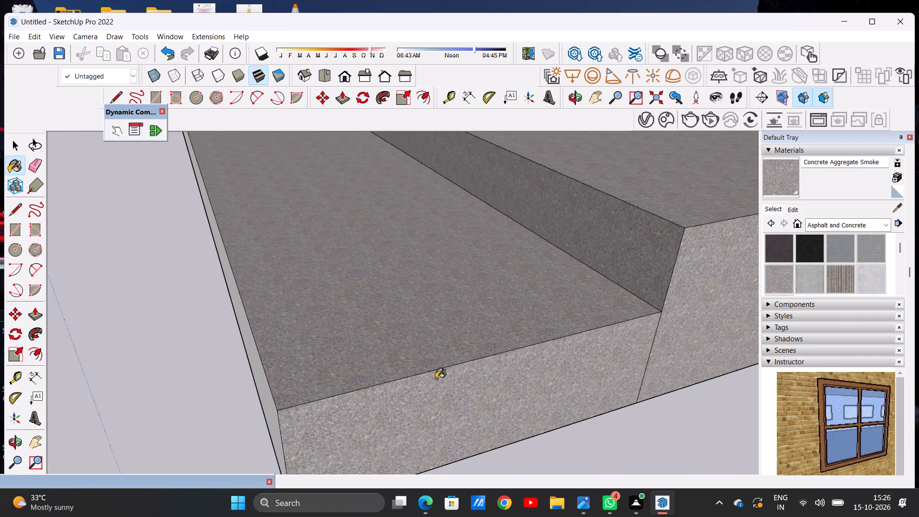
{"action": "scroll", "coordinate": [486, 356], "scroll_direction": "down", "scroll_amount": 8}
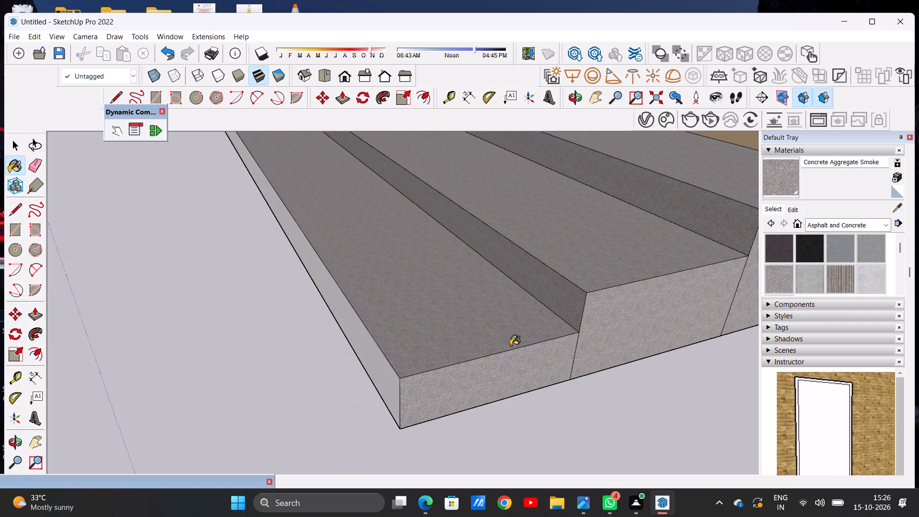
{"action": "middle_click_drag", "start_coordinate": [375, 355], "coordinate": [456, 356]}
{"action": "left_click", "coordinate": [397, 363]}
Paint the end faces of all three entrance steps on the window side with Concrete Aggregate Smoke.
{"action": "scroll", "coordinate": [510, 361], "scroll_direction": "down", "scroll_amount": 8}
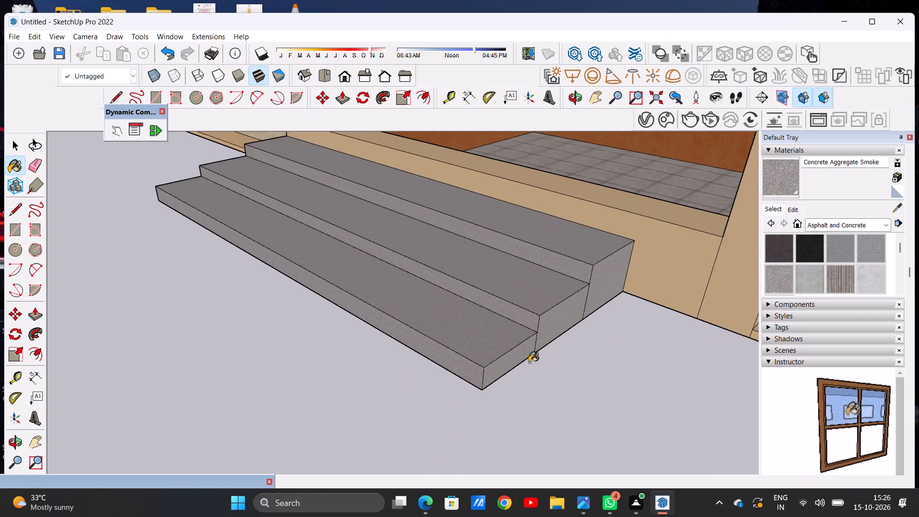
{"action": "scroll", "coordinate": [529, 362], "scroll_direction": "down", "scroll_amount": 14}
{"action": "middle_click_drag", "start_coordinate": [343, 294], "coordinate": [716, 298]}
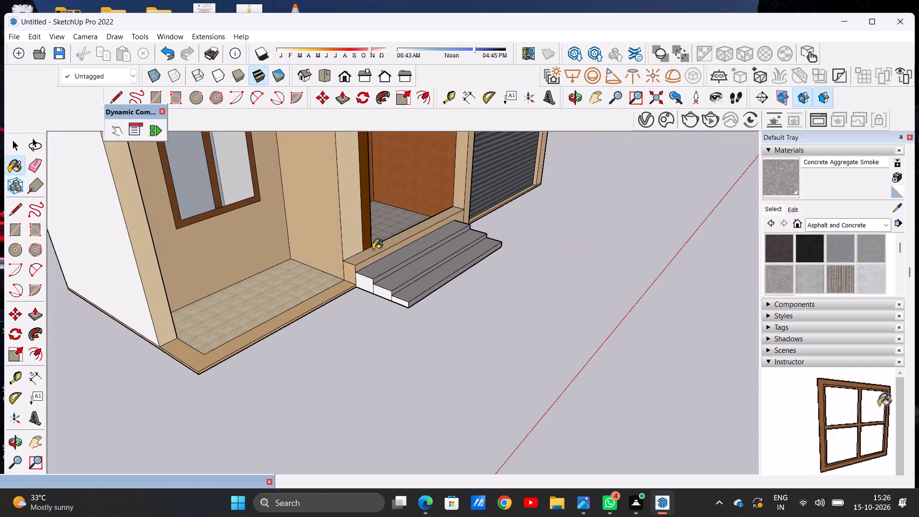
{"action": "scroll", "coordinate": [363, 277], "scroll_direction": "up", "scroll_amount": 20}
{"action": "left_click", "coordinate": [379, 289]}
{"action": "left_click", "coordinate": [449, 341]}
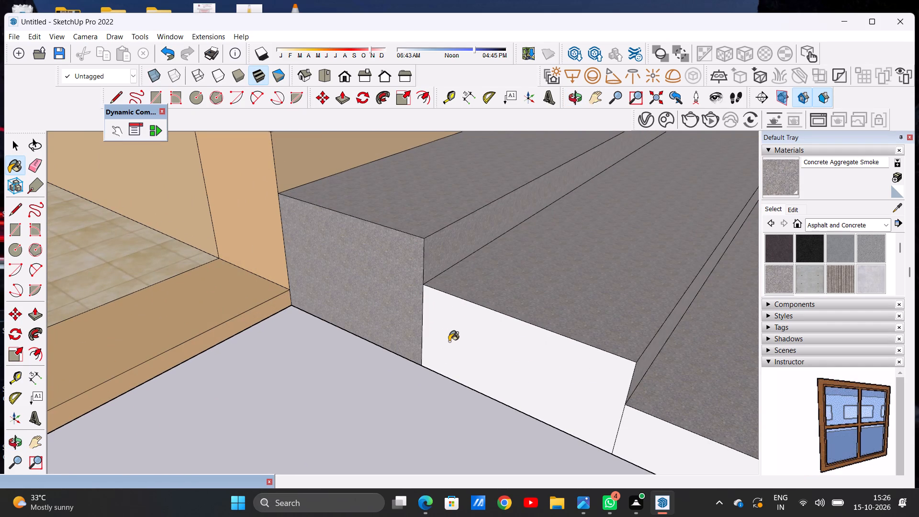
{"action": "scroll", "coordinate": [421, 288], "scroll_direction": "down", "scroll_amount": 9}
{"action": "scroll", "coordinate": [528, 347], "scroll_direction": "up", "scroll_amount": 14}
{"action": "left_click", "coordinate": [528, 353]}
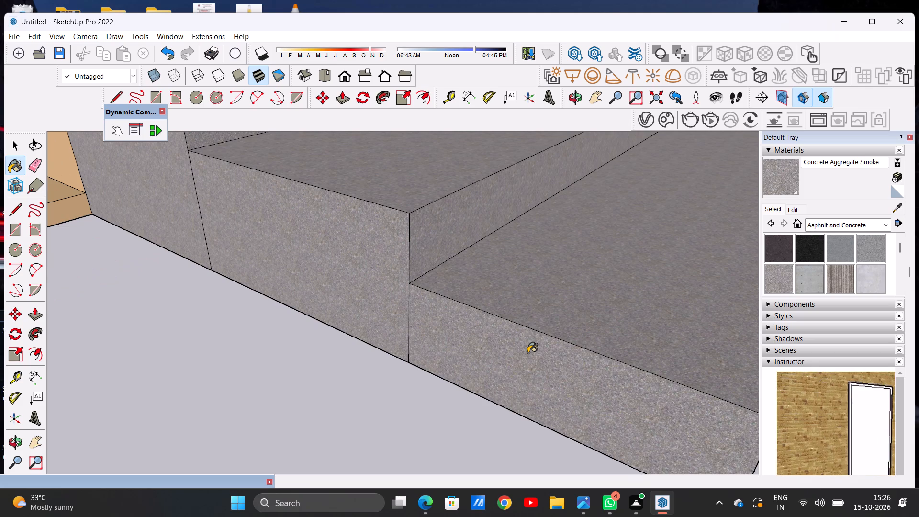
Inspect the painted steps, the whole tower and its front balconies from several distances, and leave the Paint Bucket tool.
{"action": "scroll", "coordinate": [501, 294], "scroll_direction": "down", "scroll_amount": 20}
{"action": "scroll", "coordinate": [501, 294], "scroll_direction": "down", "scroll_amount": 4}
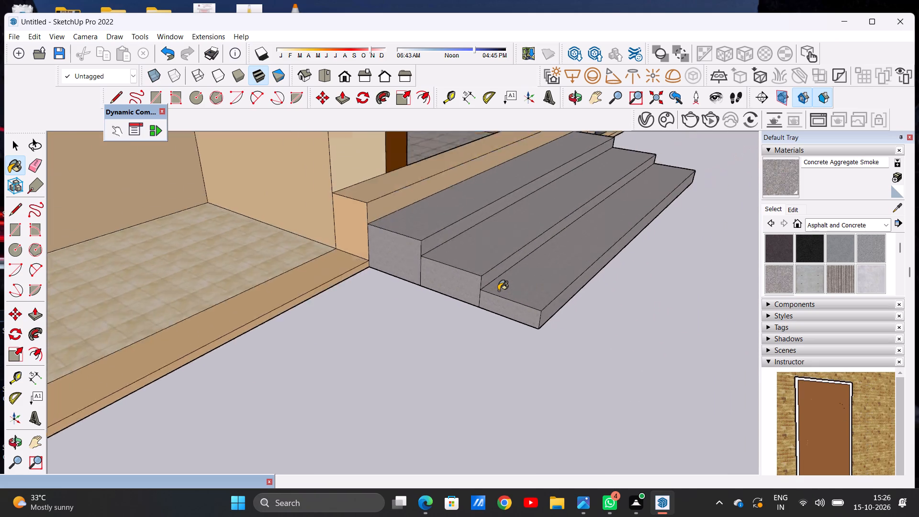
{"action": "scroll", "coordinate": [498, 291], "scroll_direction": "down", "scroll_amount": 13}
{"action": "middle_click_drag", "start_coordinate": [567, 294], "coordinate": [136, 273]}
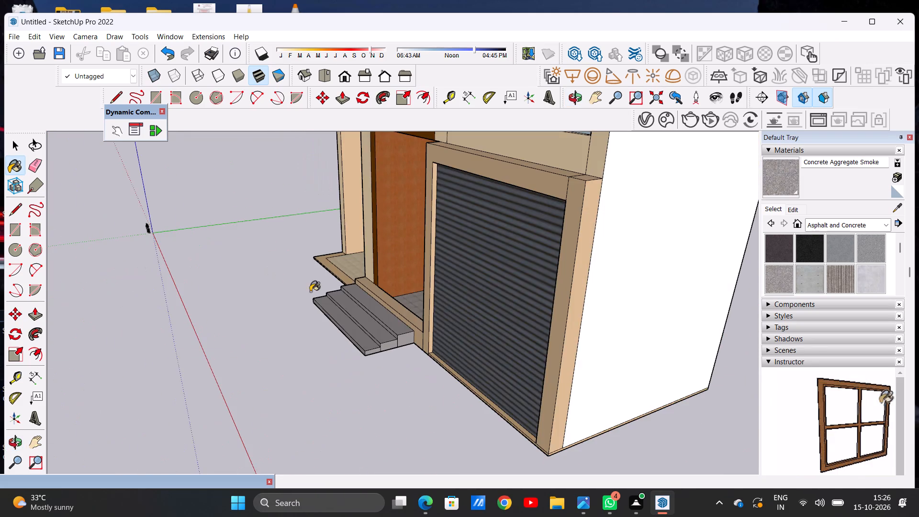
{"action": "scroll", "coordinate": [331, 324], "scroll_direction": "up", "scroll_amount": 7}
{"action": "scroll", "coordinate": [411, 313], "scroll_direction": "down", "scroll_amount": 10}
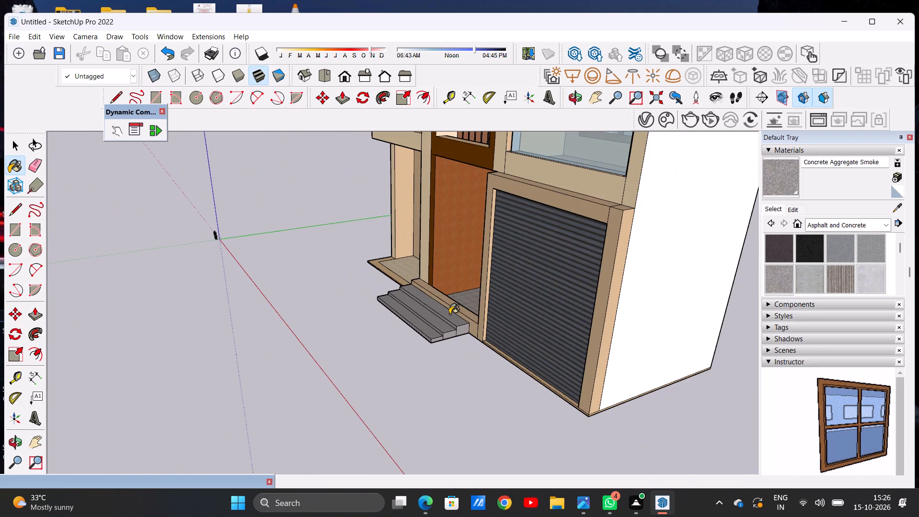
{"action": "scroll", "coordinate": [511, 320], "scroll_direction": "down", "scroll_amount": 19}
{"action": "scroll", "coordinate": [564, 313], "scroll_direction": "down", "scroll_amount": 5}
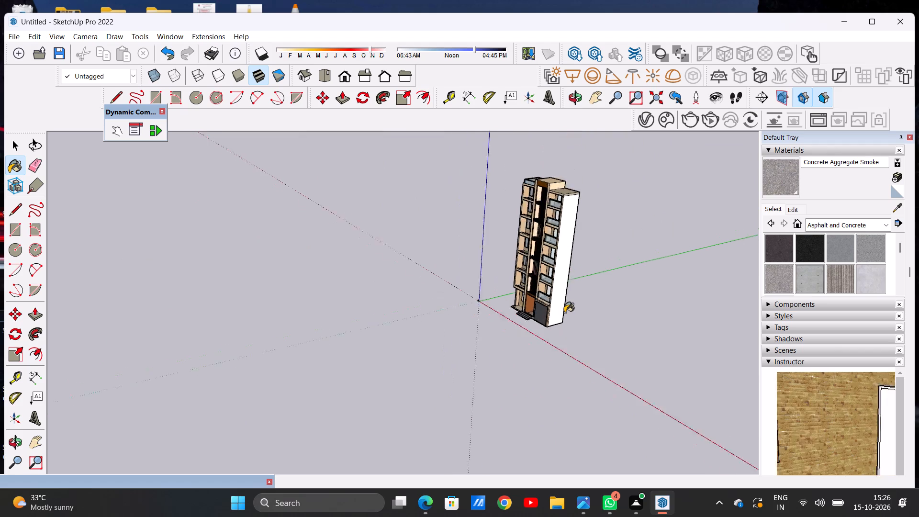
{"action": "scroll", "coordinate": [564, 313], "scroll_direction": "down", "scroll_amount": 2}
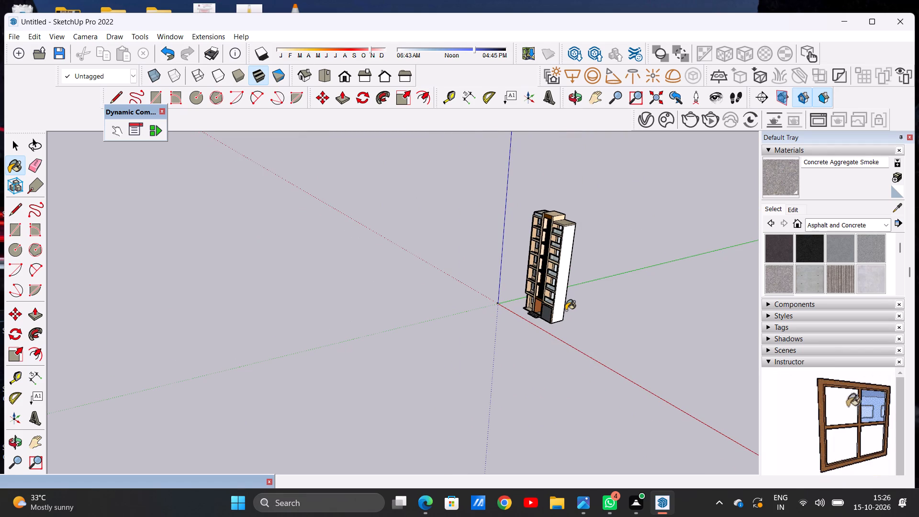
{"action": "scroll", "coordinate": [585, 294], "scroll_direction": "down", "scroll_amount": 6}
{"action": "scroll", "coordinate": [568, 255], "scroll_direction": "down", "scroll_amount": 1}
{"action": "scroll", "coordinate": [568, 255], "scroll_direction": "up", "scroll_amount": 6}
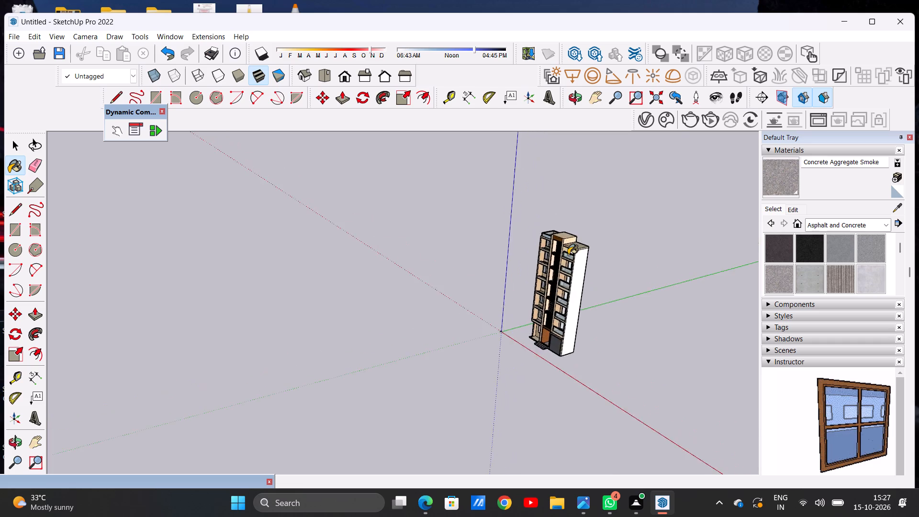
{"action": "scroll", "coordinate": [568, 255], "scroll_direction": "up", "scroll_amount": 9}
{"action": "scroll", "coordinate": [569, 287], "scroll_direction": "down", "scroll_amount": 1}
{"action": "scroll", "coordinate": [569, 287], "scroll_direction": "up", "scroll_amount": 7}
{"action": "middle_click_drag", "start_coordinate": [509, 283], "coordinate": [657, 287]}
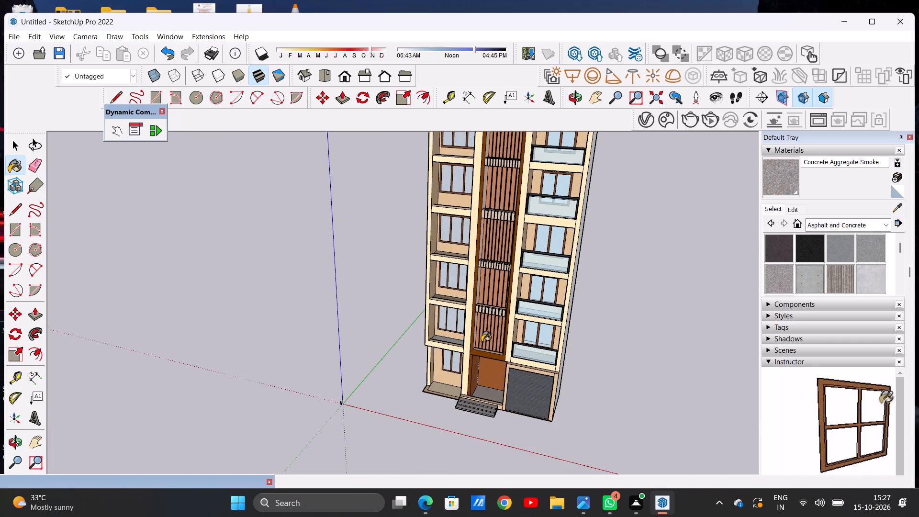
{"action": "scroll", "coordinate": [476, 340], "scroll_direction": "up", "scroll_amount": 15}
{"action": "middle_click_drag", "start_coordinate": [421, 347], "coordinate": [526, 388]}
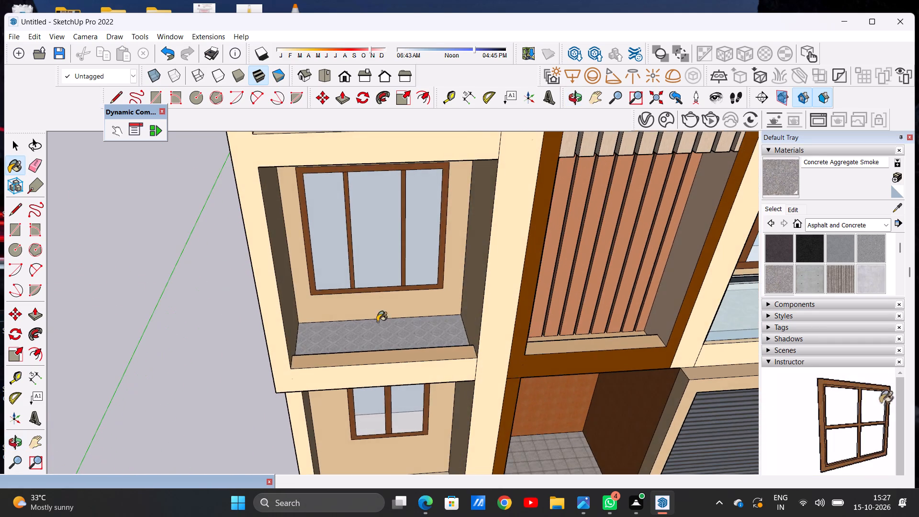
{"action": "scroll", "coordinate": [394, 304], "scroll_direction": "down", "scroll_amount": 19}
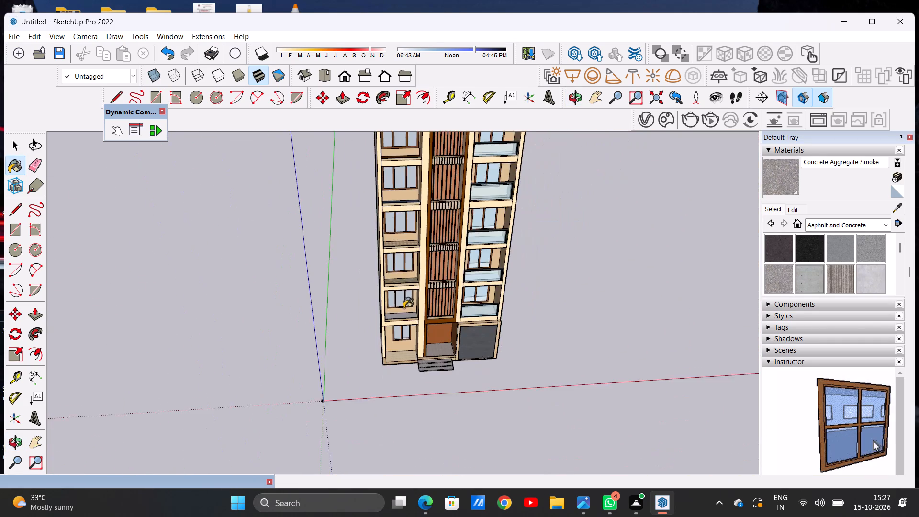
{"action": "middle_click_drag", "start_coordinate": [424, 323], "coordinate": [391, 292]}
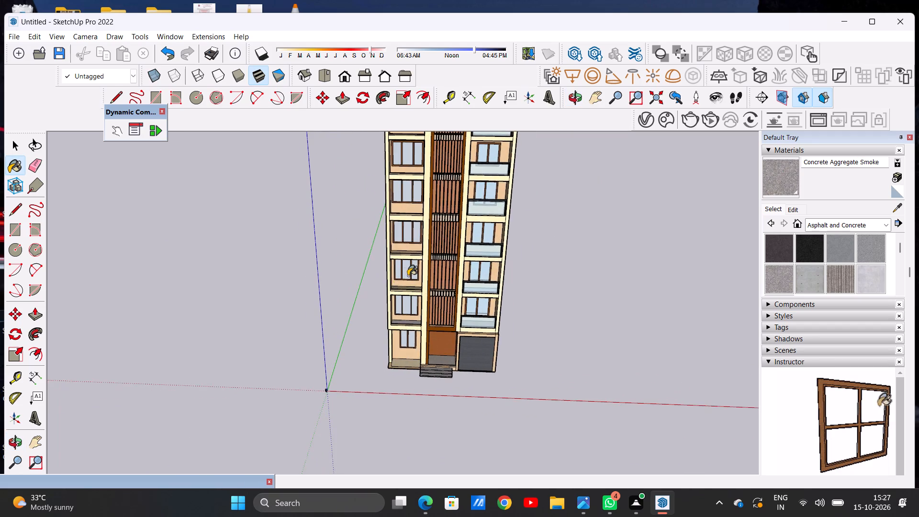
{"action": "scroll", "coordinate": [408, 276], "scroll_direction": "up", "scroll_amount": 1}
{"action": "scroll", "coordinate": [428, 342], "scroll_direction": "down", "scroll_amount": 11}
{"action": "scroll", "coordinate": [435, 290], "scroll_direction": "up", "scroll_amount": 15}
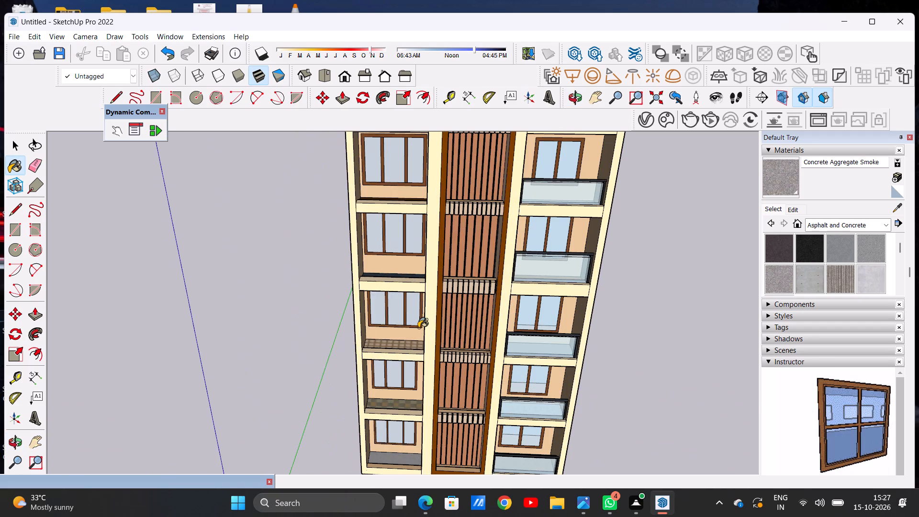
{"action": "key", "text": "space"}
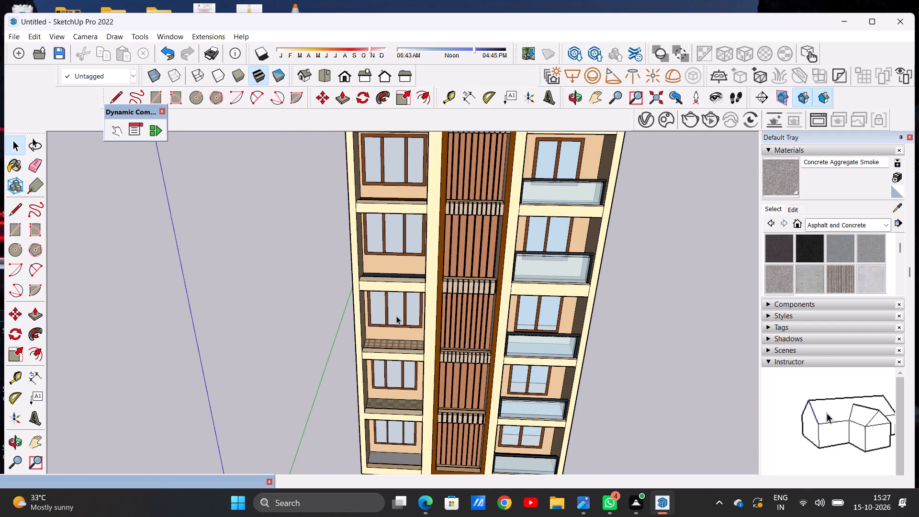
Import the chau+cay potted plant model from Downloads and place it on the open ground beside the building's shutter side.
{"action": "left_click", "coordinate": [13, 38]}
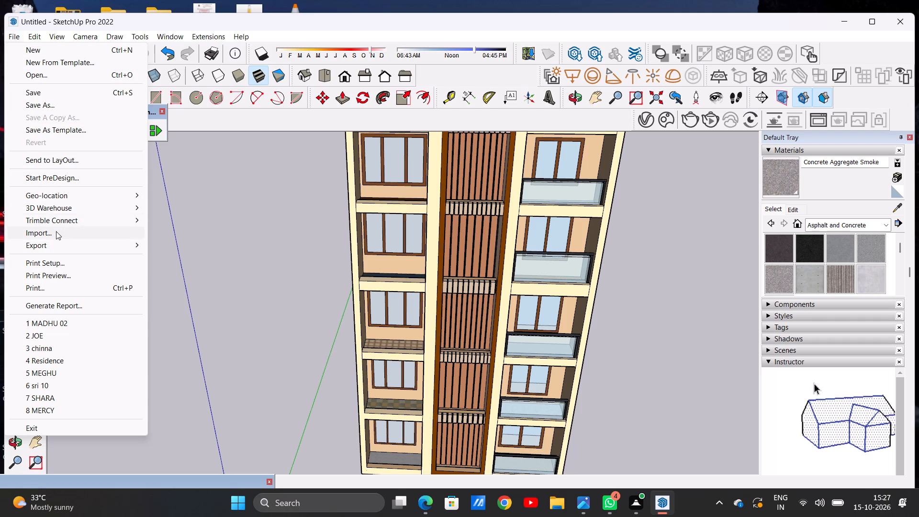
{"action": "left_click", "coordinate": [56, 231]}
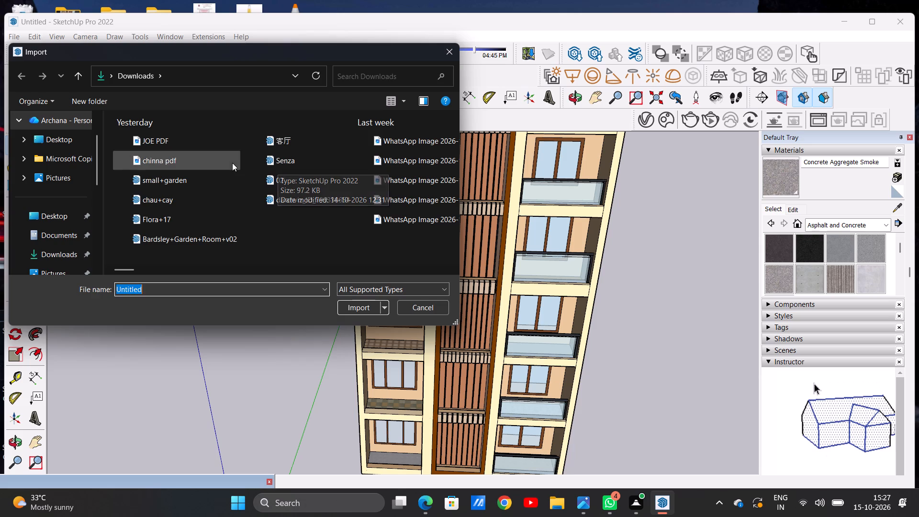
{"action": "double_click", "coordinate": [196, 197]}
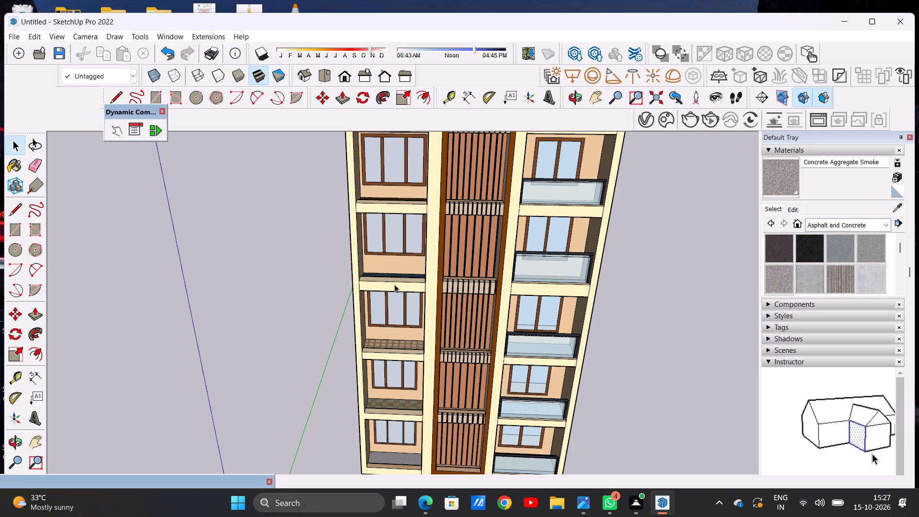
{"action": "scroll", "coordinate": [429, 298], "scroll_direction": "down", "scroll_amount": 5}
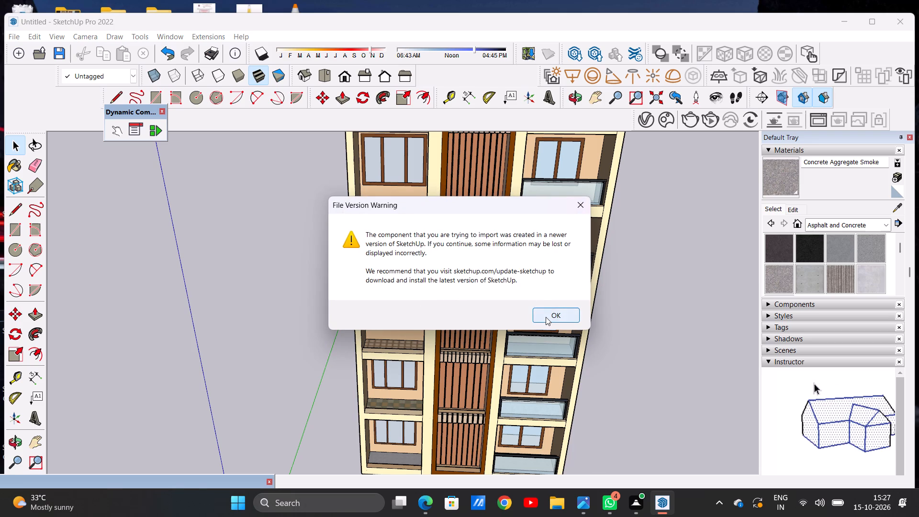
{"action": "left_click", "coordinate": [546, 317]}
{"action": "scroll", "coordinate": [476, 309], "scroll_direction": "down", "scroll_amount": 7}
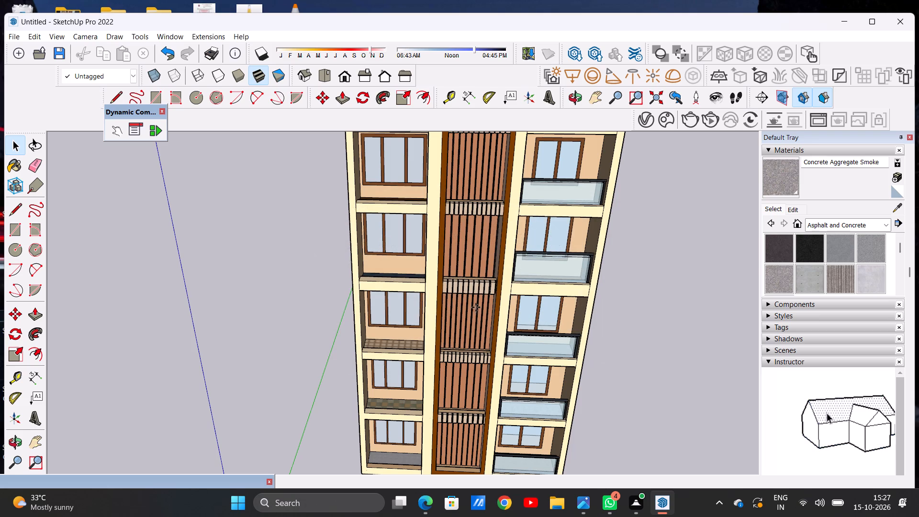
{"action": "scroll", "coordinate": [476, 307], "scroll_direction": "down", "scroll_amount": 12}
{"action": "scroll", "coordinate": [472, 305], "scroll_direction": "down", "scroll_amount": 17}
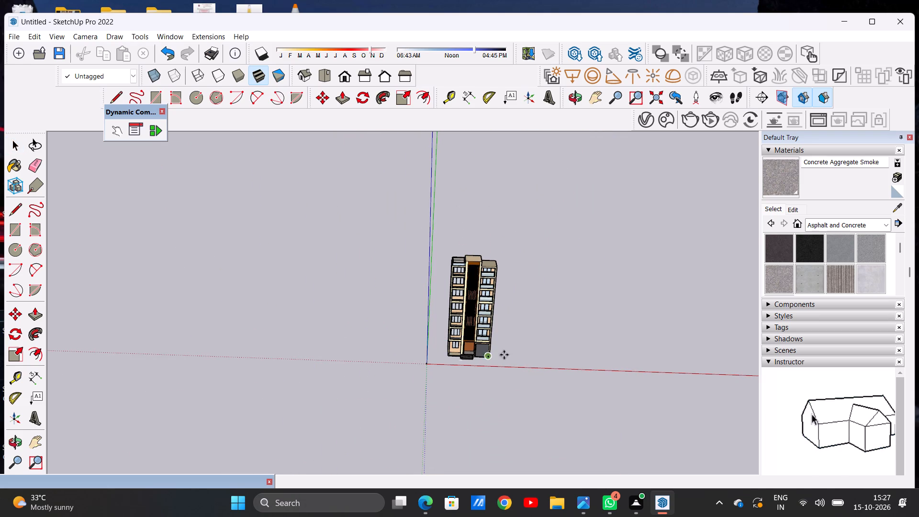
{"action": "scroll", "coordinate": [516, 350], "scroll_direction": "up", "scroll_amount": 12}
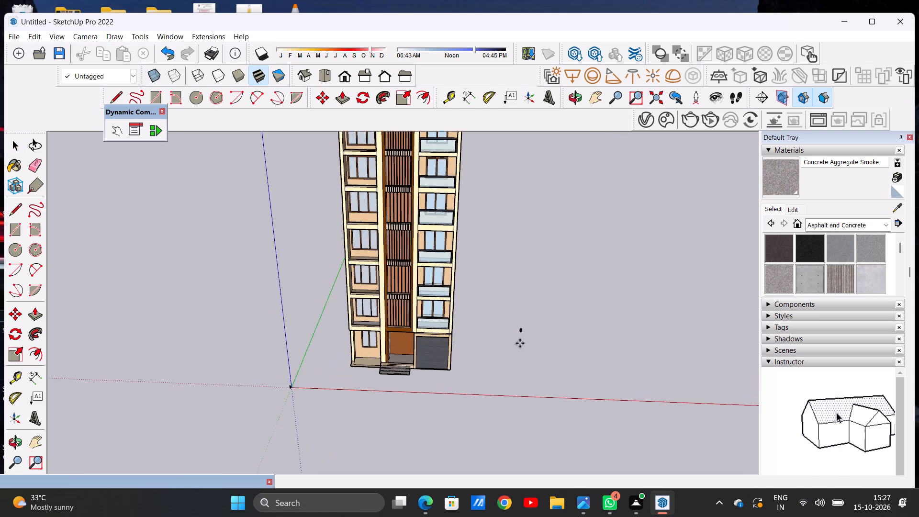
{"action": "scroll", "coordinate": [520, 343], "scroll_direction": "up", "scroll_amount": 2}
{"action": "scroll", "coordinate": [493, 387], "scroll_direction": "up", "scroll_amount": 15}
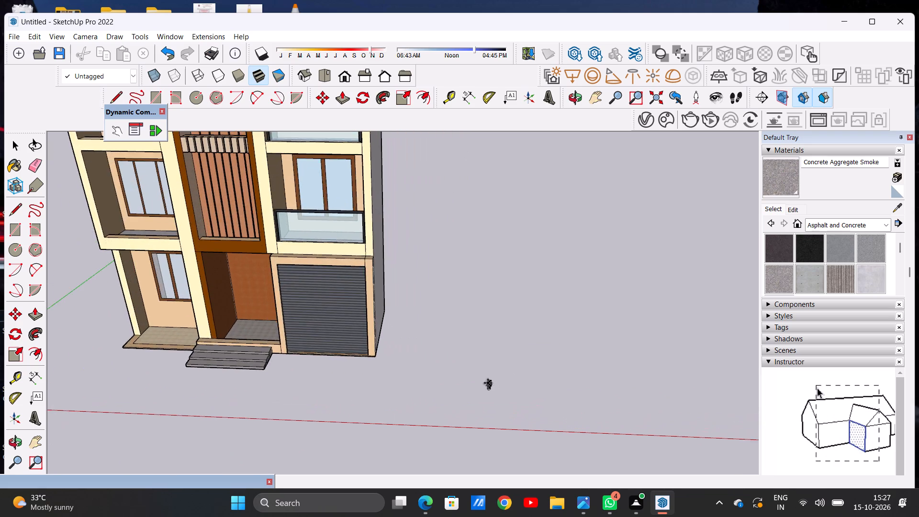
{"action": "scroll", "coordinate": [488, 383], "scroll_direction": "up", "scroll_amount": 17}
{"action": "left_click", "coordinate": [463, 398]}
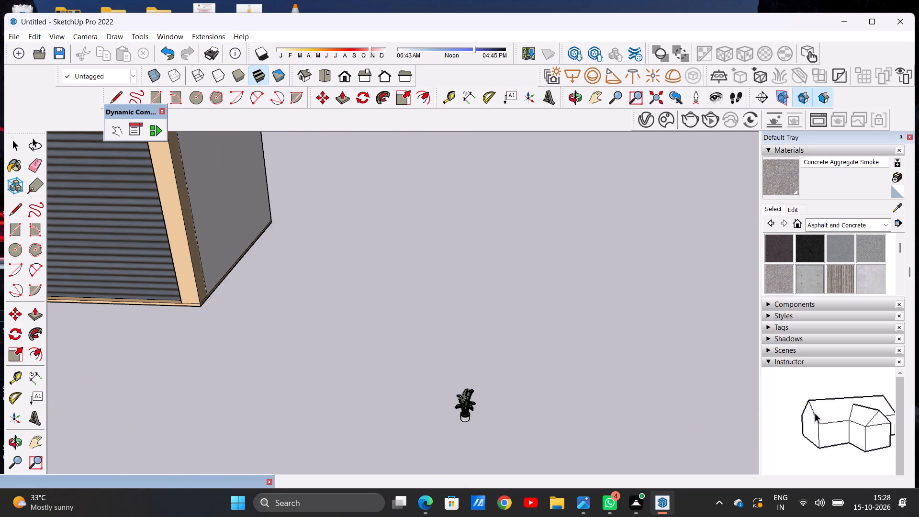
Scale the potted plant beside the building with the Scale tool, stretching its width and height.
{"action": "left_click", "coordinate": [463, 398]}
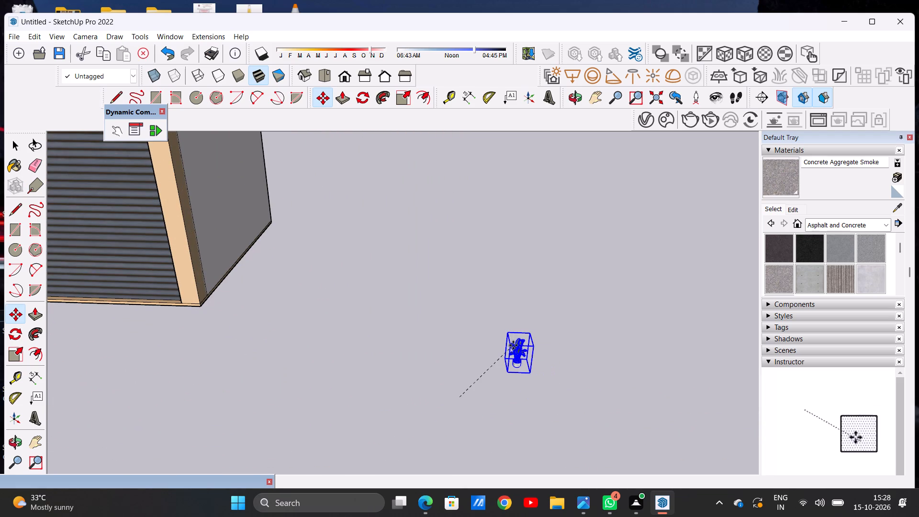
{"action": "key", "text": "space"}
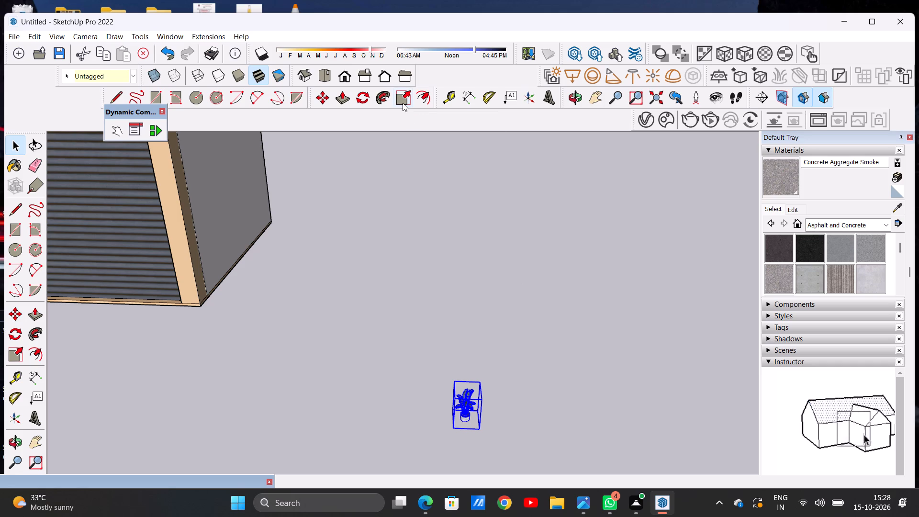
{"action": "left_click", "coordinate": [403, 102]}
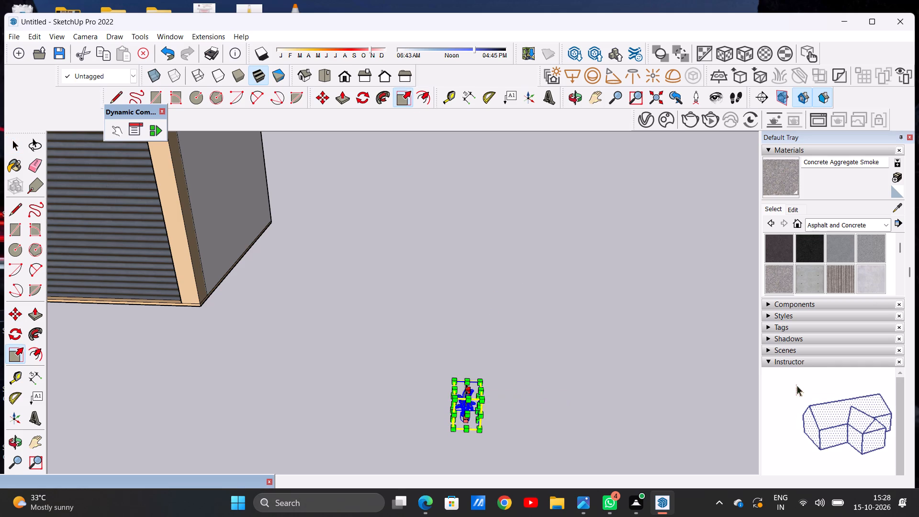
{"action": "left_click", "coordinate": [467, 390]}
{"action": "left_click", "coordinate": [473, 318]}
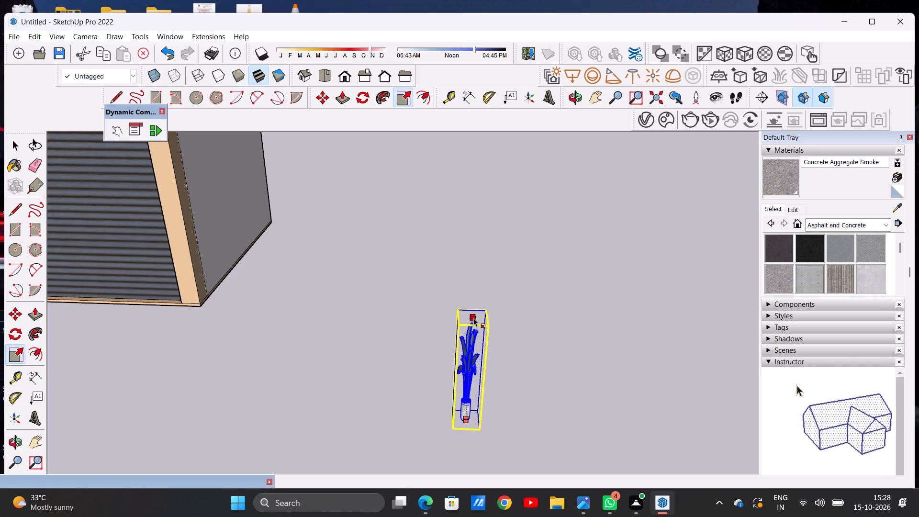
{"action": "left_click", "coordinate": [472, 322]}
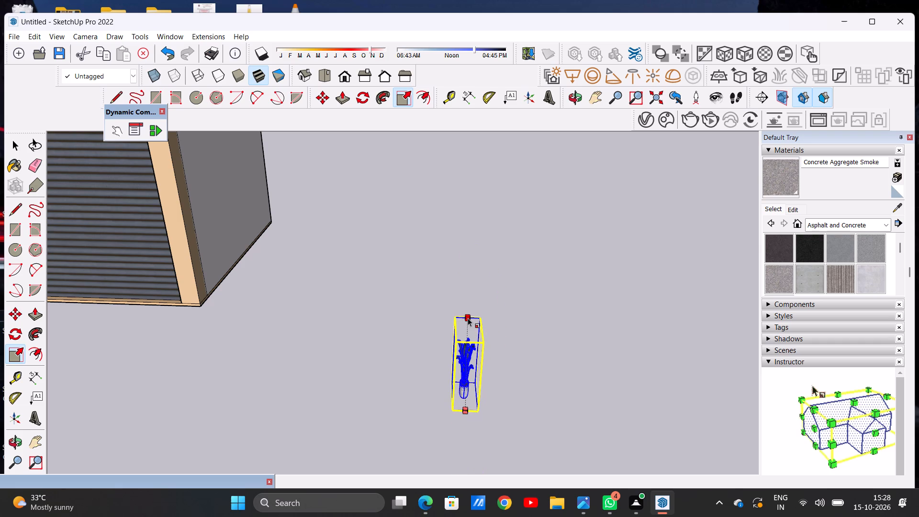
{"action": "left_click", "coordinate": [468, 318]}
{"action": "left_click", "coordinate": [454, 329]}
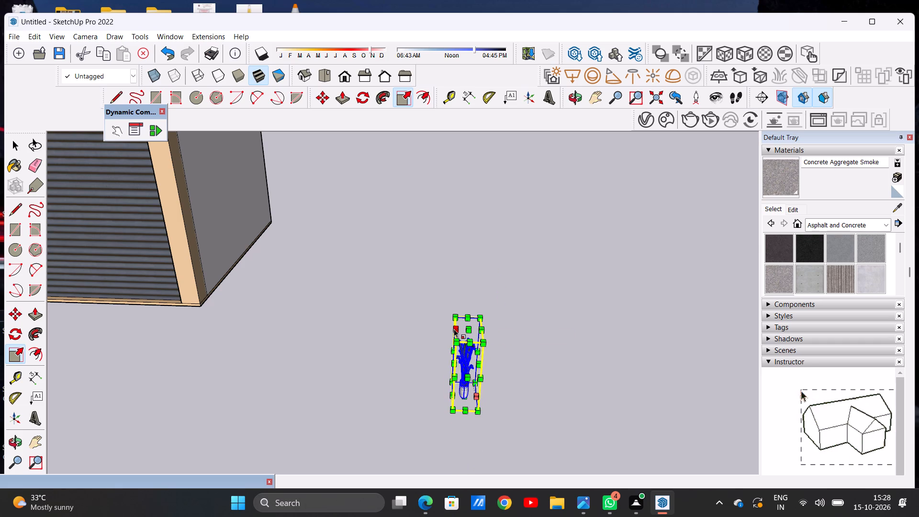
{"action": "left_click", "coordinate": [406, 330]}
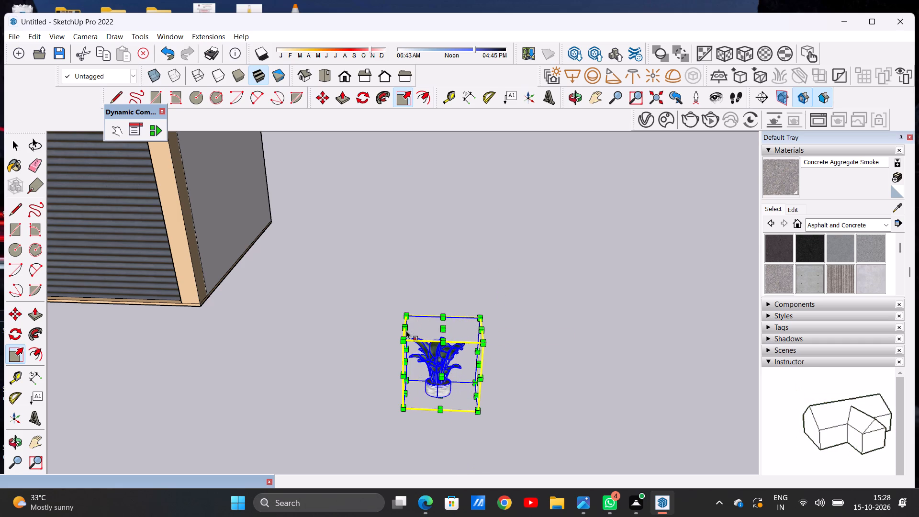
{"action": "left_click", "coordinate": [446, 330]}
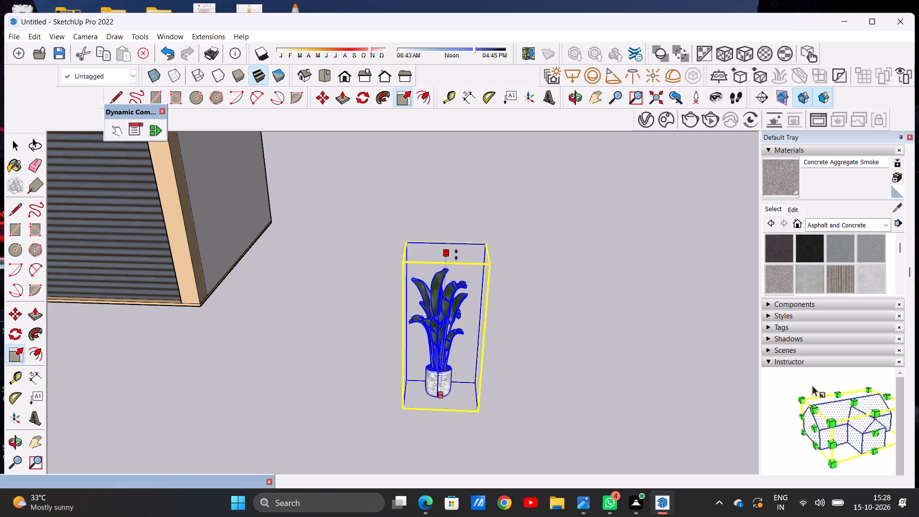
{"action": "left_click", "coordinate": [456, 255]}
Enlarge the potted plant further in width, height and depth with the Scale tool, and deselect it.
{"action": "middle_click_drag", "start_coordinate": [479, 315], "coordinate": [479, 372]}
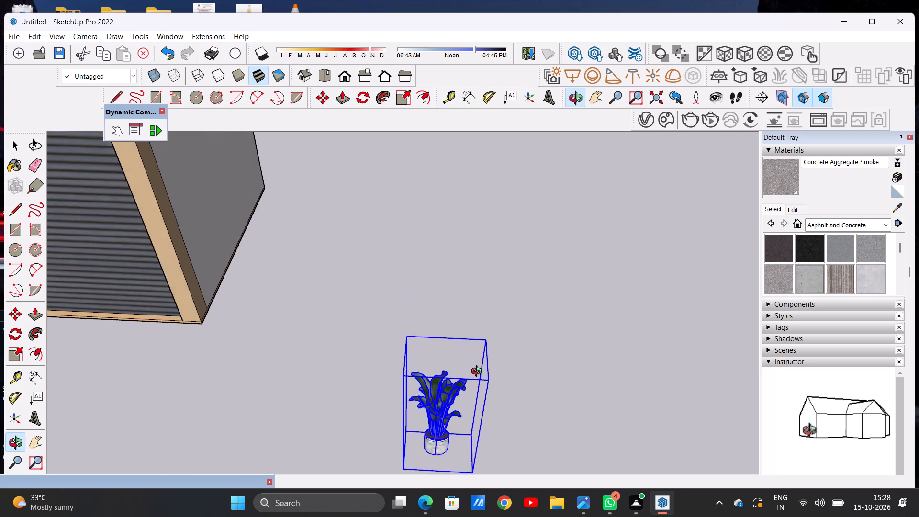
{"action": "middle_click_drag", "start_coordinate": [479, 372], "coordinate": [479, 357]}
{"action": "left_click", "coordinate": [488, 326]}
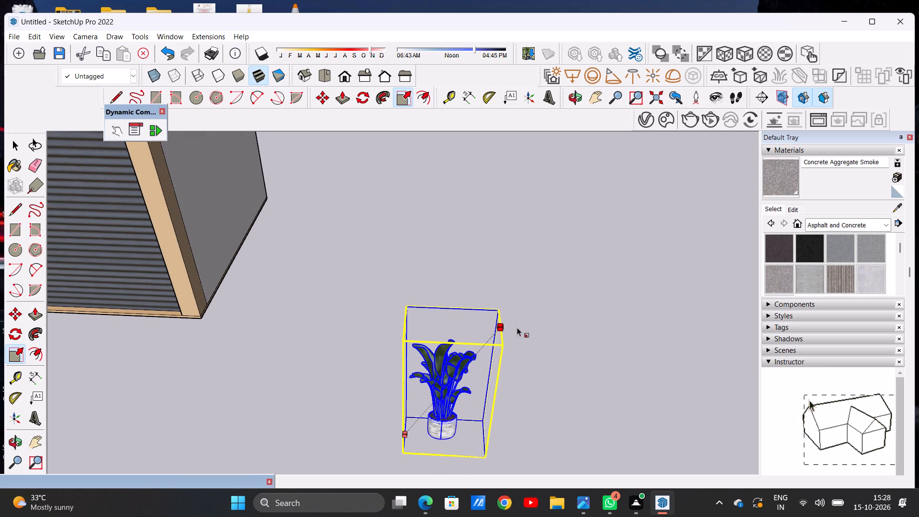
{"action": "left_click", "coordinate": [532, 324]}
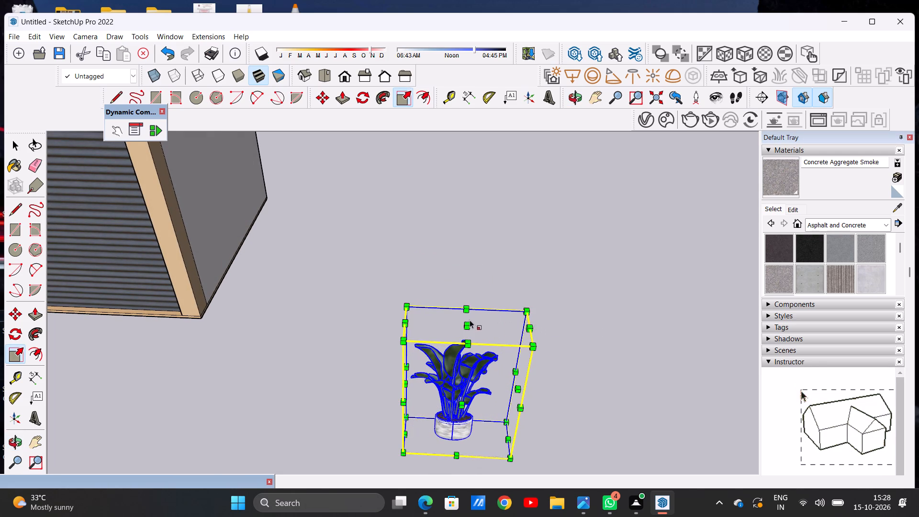
{"action": "left_click", "coordinate": [467, 323]}
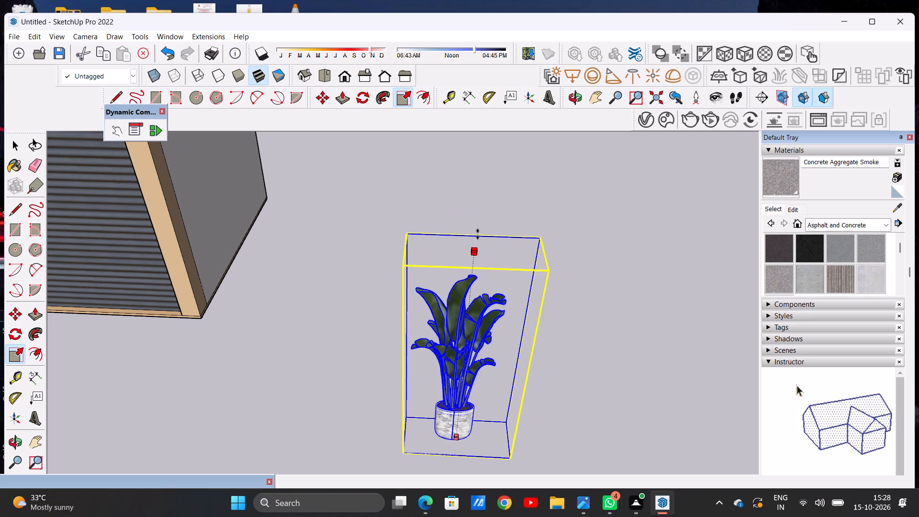
{"action": "left_click", "coordinate": [481, 224]}
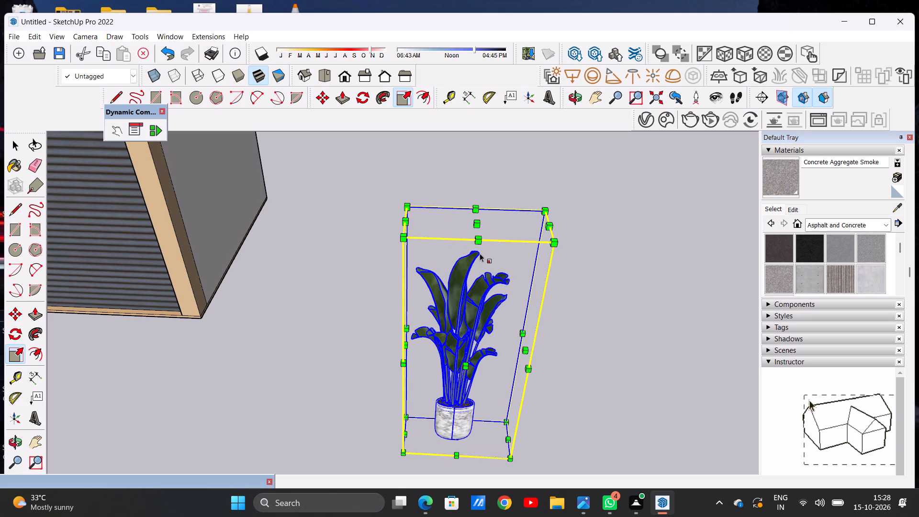
{"action": "left_click", "coordinate": [478, 243]}
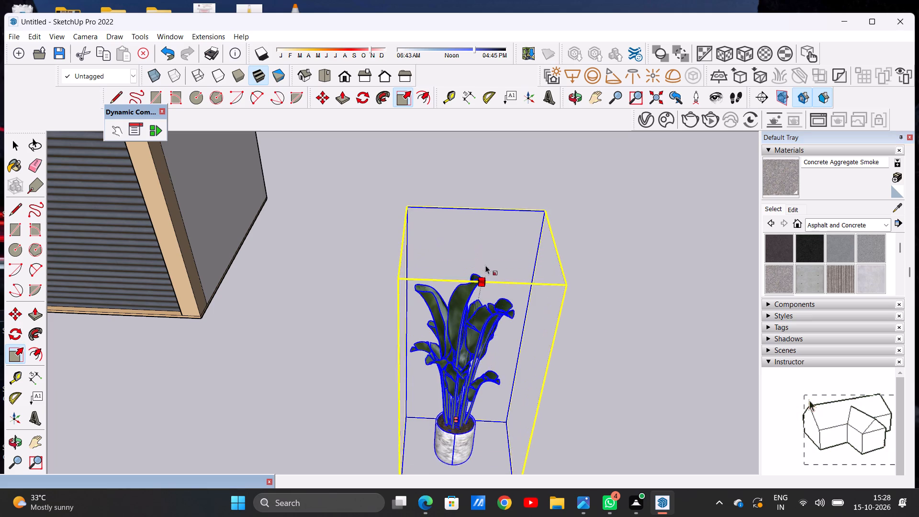
{"action": "left_click", "coordinate": [489, 282]}
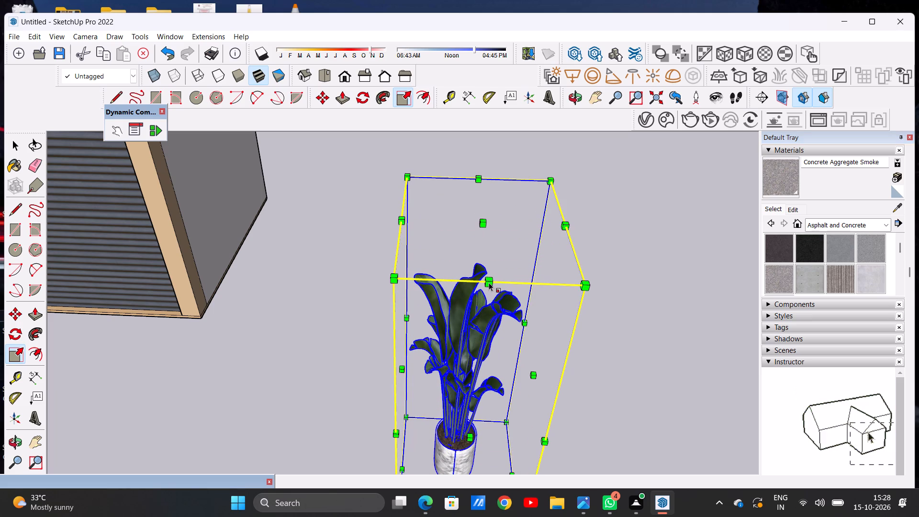
{"action": "key", "text": "space"}
{"action": "left_click", "coordinate": [614, 253]}
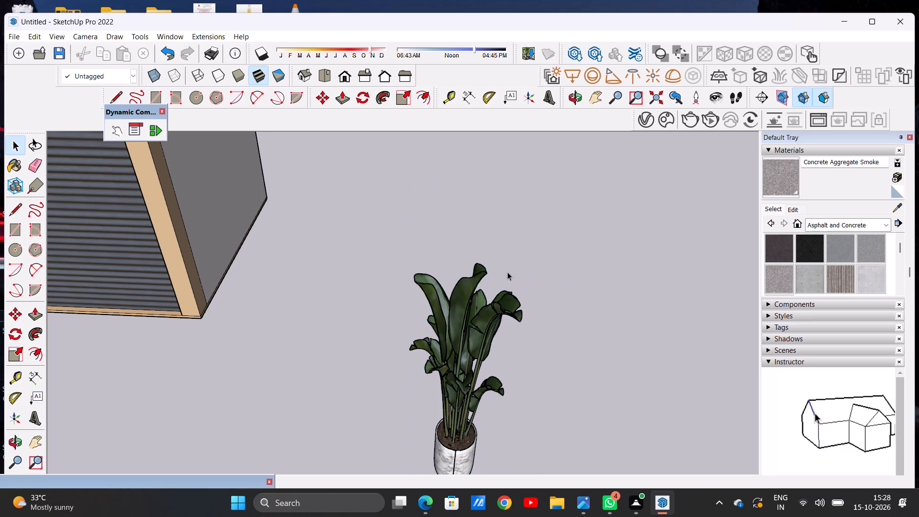
Examine the tower's front balconies and the resized plant's size relative to the building.
{"action": "scroll", "coordinate": [507, 272], "scroll_direction": "down", "scroll_amount": 20}
{"action": "scroll", "coordinate": [507, 272], "scroll_direction": "down", "scroll_amount": 20}
{"action": "scroll", "coordinate": [507, 272], "scroll_direction": "down", "scroll_amount": 1}
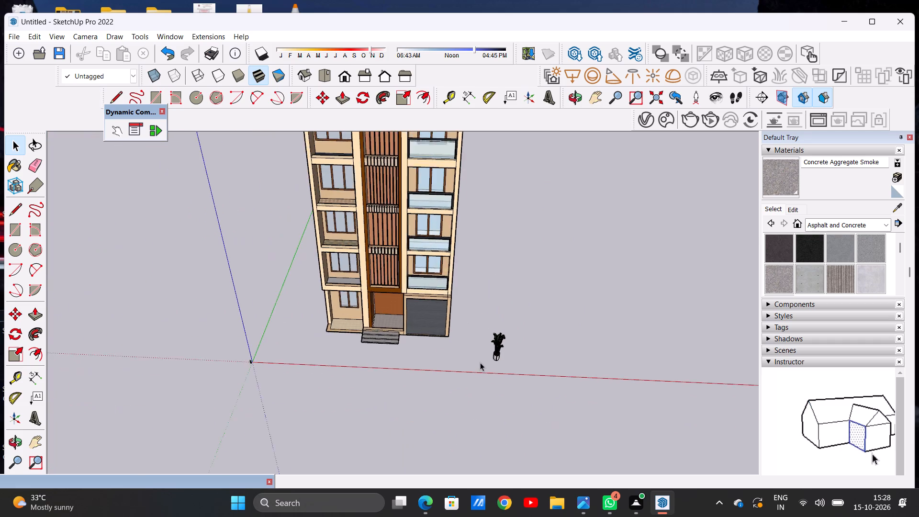
{"action": "scroll", "coordinate": [479, 362], "scroll_direction": "down", "scroll_amount": 6}
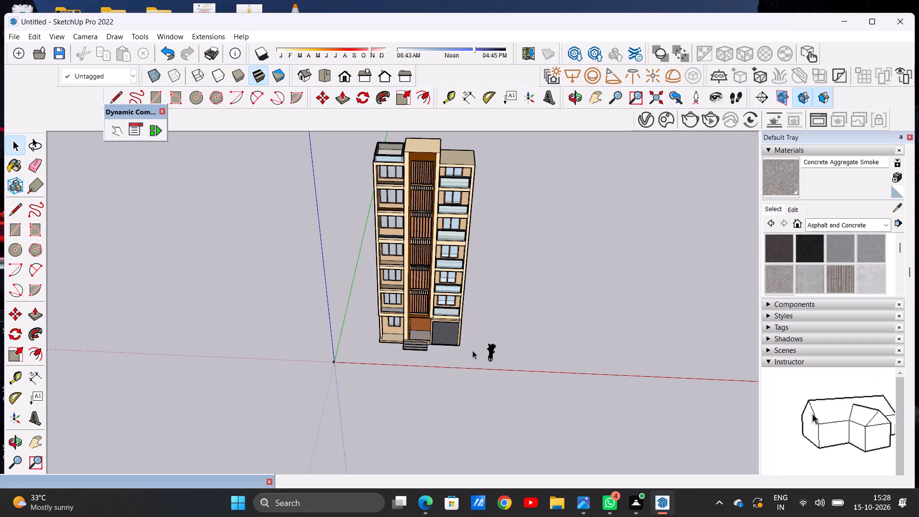
{"action": "middle_click_drag", "start_coordinate": [406, 209], "coordinate": [402, 178]}
{"action": "scroll", "coordinate": [401, 174], "scroll_direction": "up", "scroll_amount": 8}
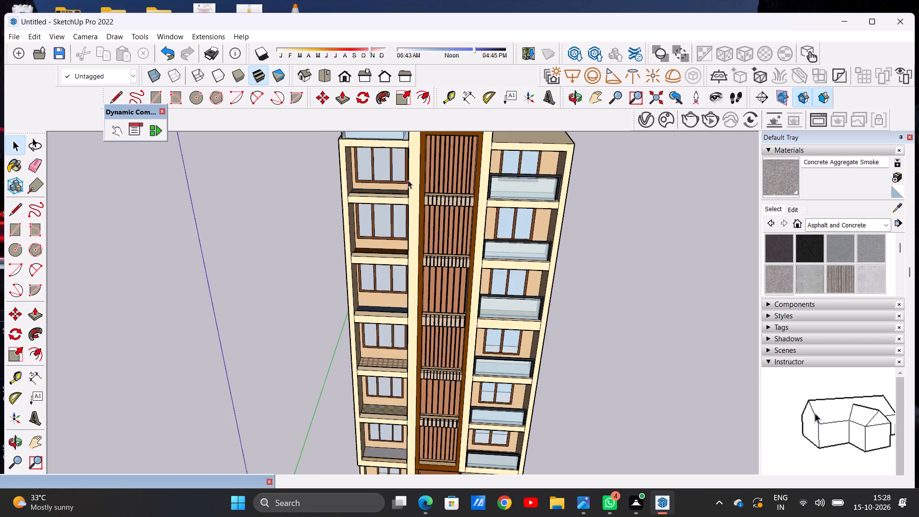
{"action": "scroll", "coordinate": [387, 197], "scroll_direction": "up", "scroll_amount": 7}
{"action": "middle_click_drag", "start_coordinate": [345, 180], "coordinate": [360, 210]}
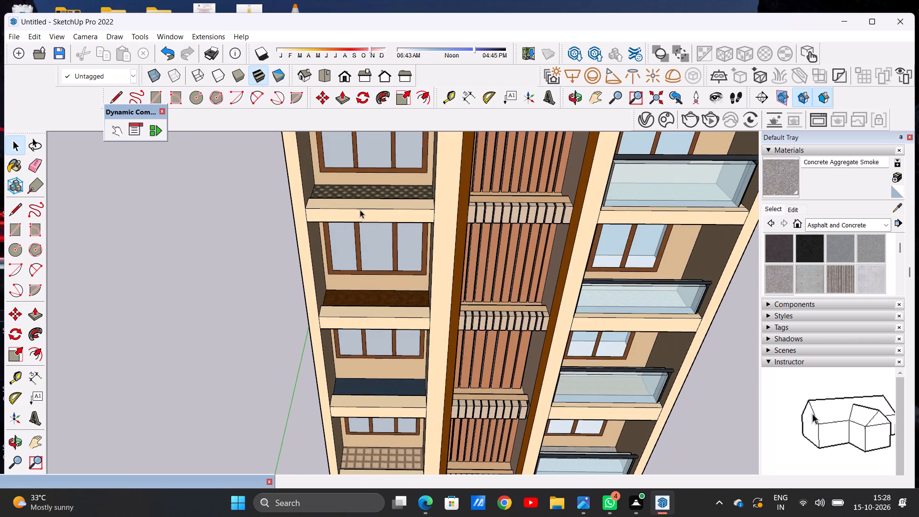
{"action": "scroll", "coordinate": [356, 221], "scroll_direction": "down", "scroll_amount": 7}
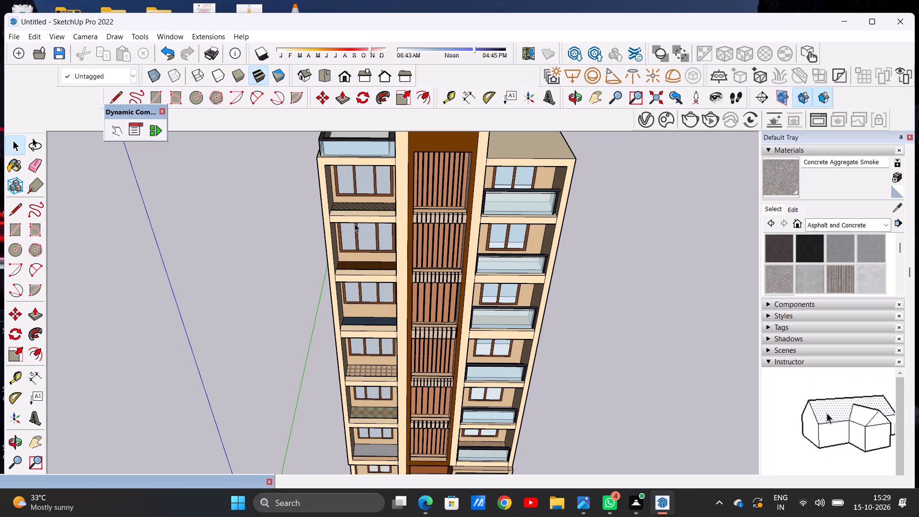
{"action": "scroll", "coordinate": [388, 246], "scroll_direction": "down", "scroll_amount": 7}
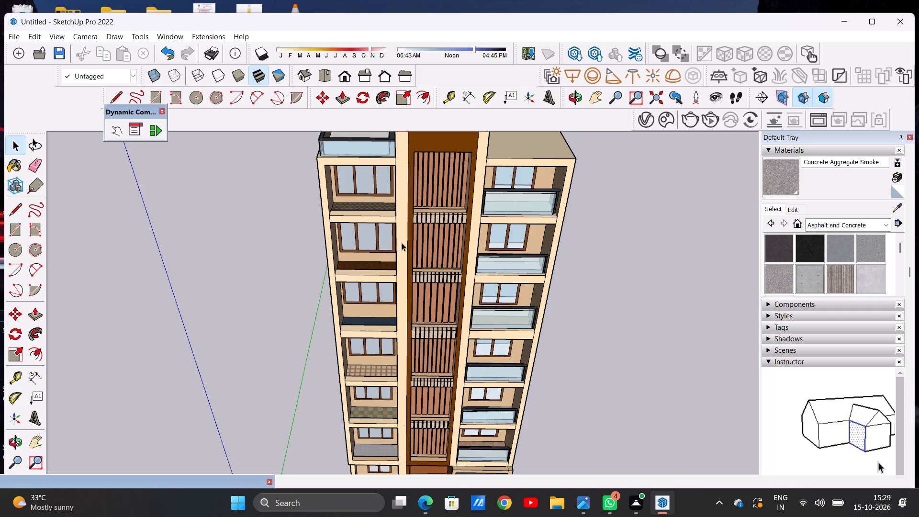
{"action": "scroll", "coordinate": [402, 243], "scroll_direction": "down", "scroll_amount": 20}
{"action": "scroll", "coordinate": [402, 243], "scroll_direction": "down", "scroll_amount": 1}
Move the potted plant from the ground onto the top window-side balcony with the patterned floor, snapping to the slab's lower front edge.
{"action": "scroll", "coordinate": [530, 420], "scroll_direction": "up", "scroll_amount": 6}
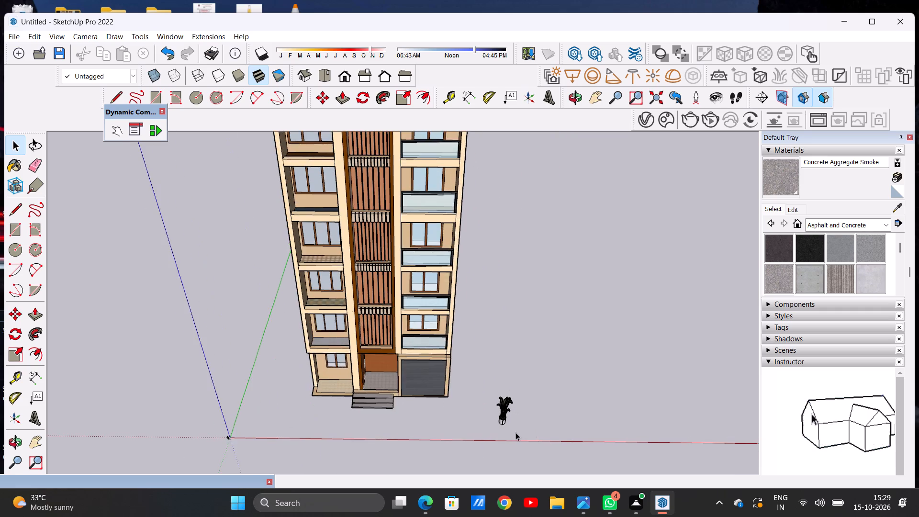
{"action": "scroll", "coordinate": [516, 432], "scroll_direction": "up", "scroll_amount": 6}
{"action": "left_click", "coordinate": [499, 400]}
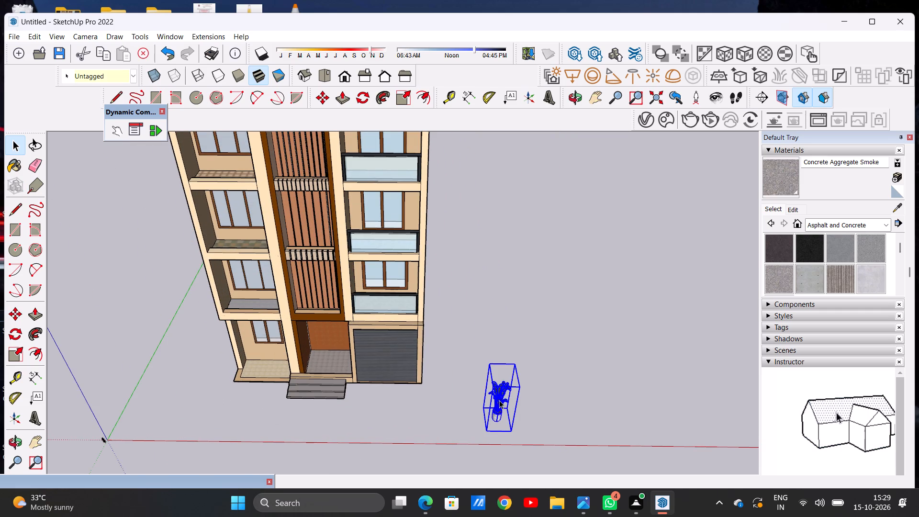
{"action": "key", "text": "m"}
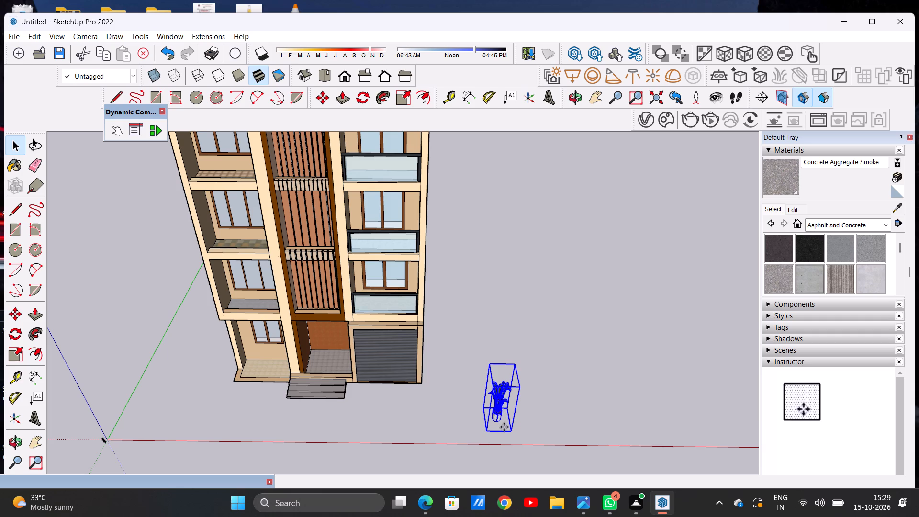
{"action": "left_click", "coordinate": [511, 429]}
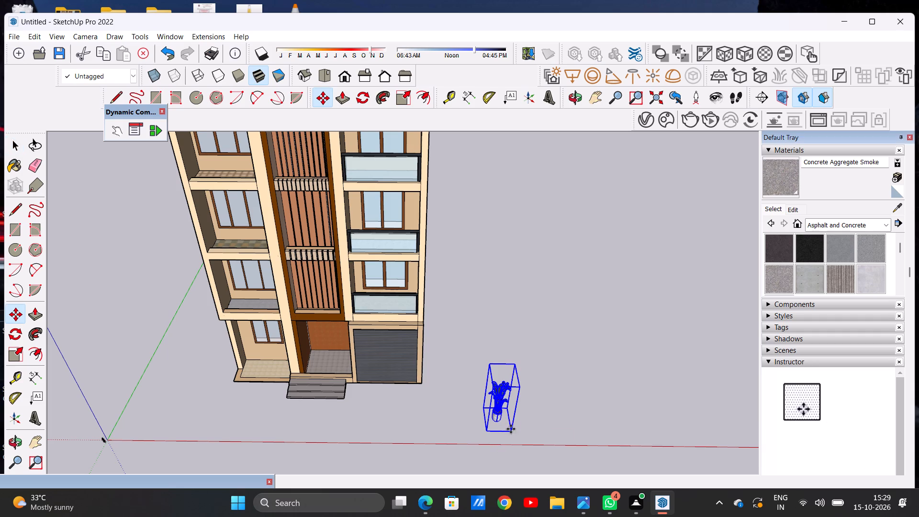
{"action": "scroll", "coordinate": [456, 374], "scroll_direction": "down", "scroll_amount": 20}
{"action": "scroll", "coordinate": [456, 374], "scroll_direction": "down", "scroll_amount": 5}
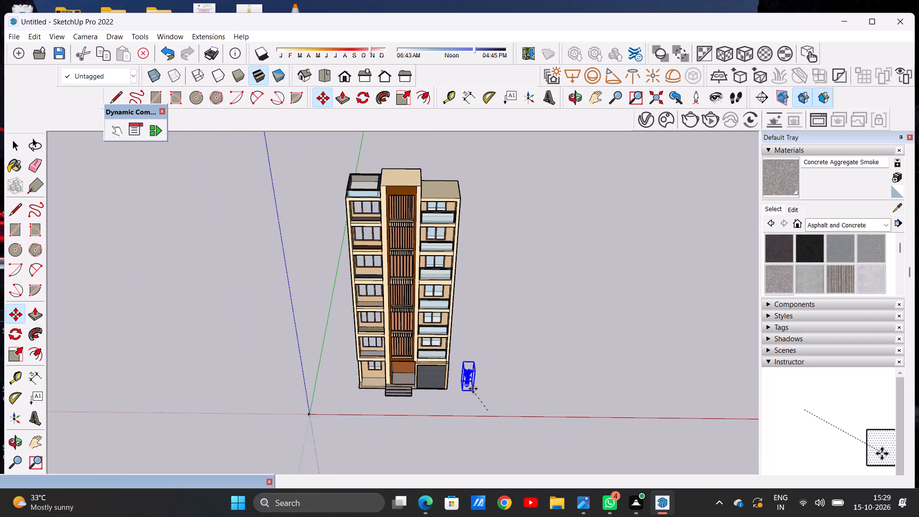
{"action": "scroll", "coordinate": [380, 214], "scroll_direction": "up", "scroll_amount": 7}
{"action": "scroll", "coordinate": [384, 253], "scroll_direction": "down", "scroll_amount": 1}
{"action": "scroll", "coordinate": [383, 255], "scroll_direction": "up", "scroll_amount": 4}
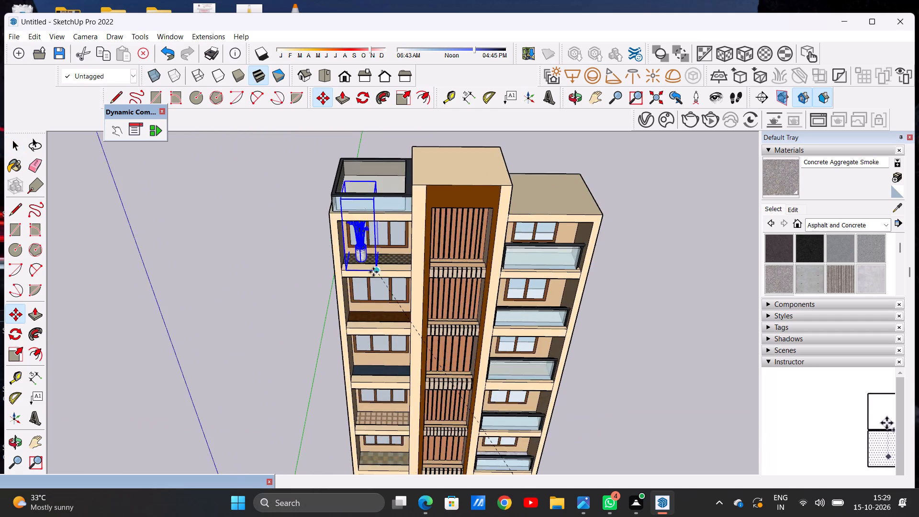
{"action": "scroll", "coordinate": [372, 271], "scroll_direction": "up", "scroll_amount": 20}
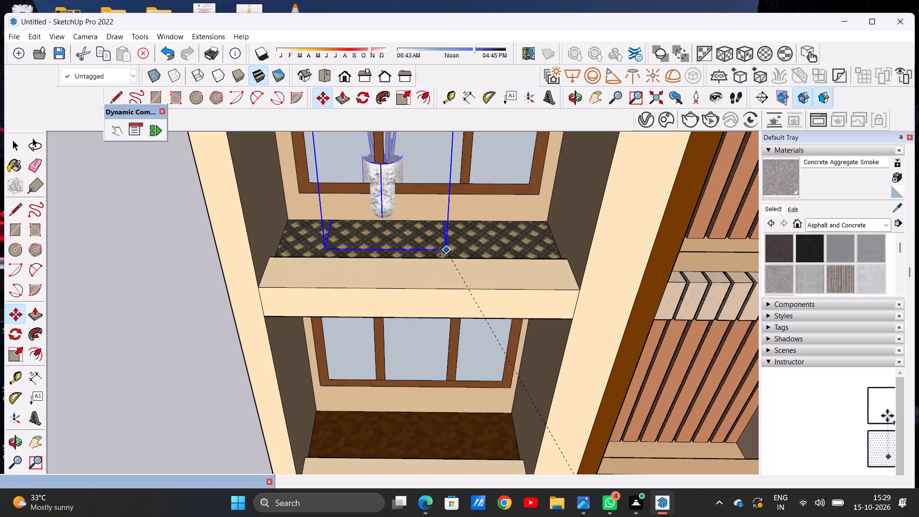
{"action": "scroll", "coordinate": [422, 281], "scroll_direction": "down", "scroll_amount": 18}
{"action": "scroll", "coordinate": [405, 292], "scroll_direction": "down", "scroll_amount": 4}
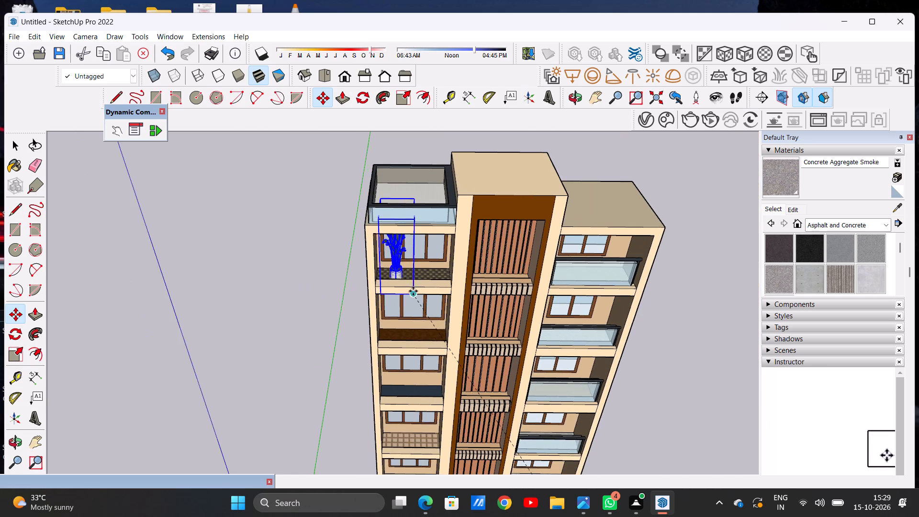
{"action": "scroll", "coordinate": [413, 291], "scroll_direction": "down", "scroll_amount": 3}
{"action": "scroll", "coordinate": [410, 290], "scroll_direction": "up", "scroll_amount": 15}
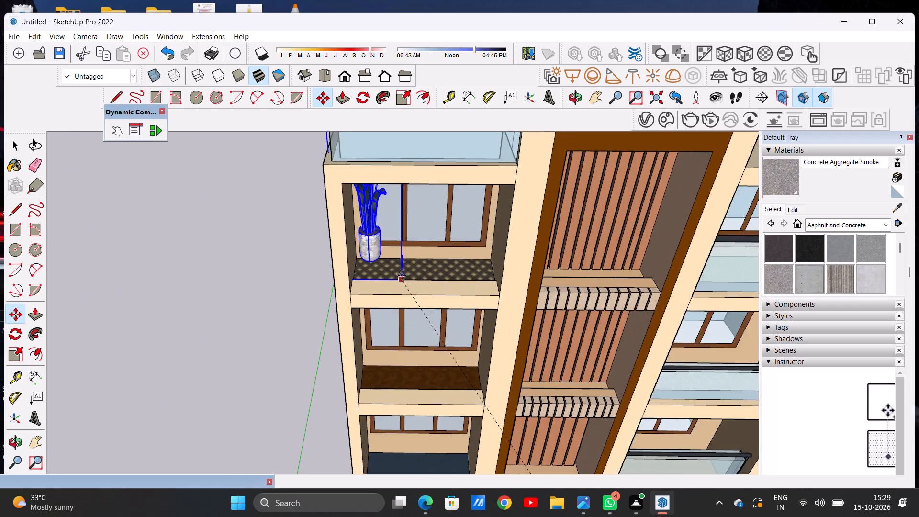
{"action": "scroll", "coordinate": [402, 275], "scroll_direction": "up", "scroll_amount": 9}
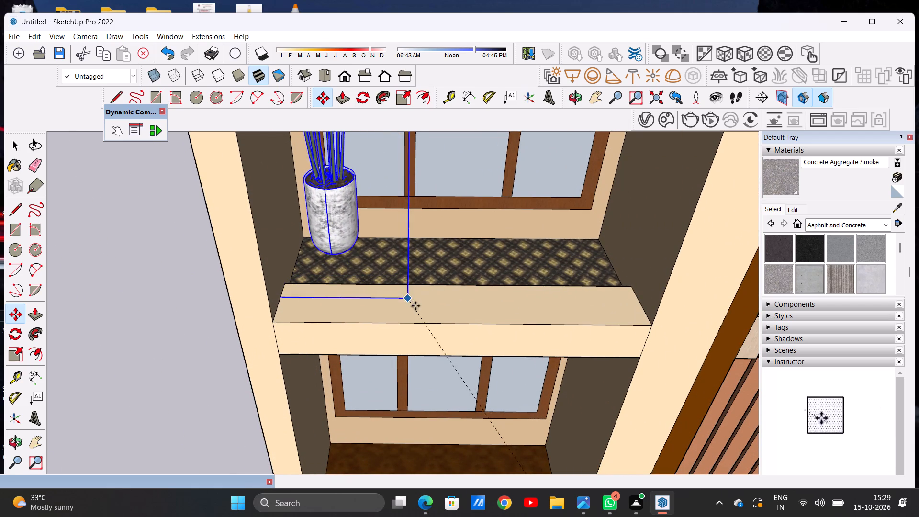
{"action": "left_click", "coordinate": [462, 357]}
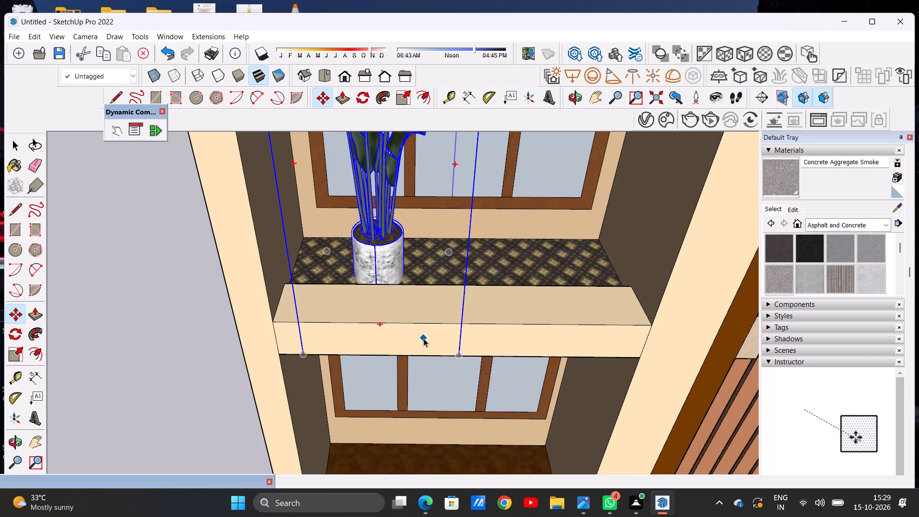
{"action": "key", "text": "space"}
{"action": "left_click", "coordinate": [197, 330]}
Examine the potted plant's height and fit on the top balcony from the front, below and further away.
{"action": "scroll", "coordinate": [370, 328], "scroll_direction": "down", "scroll_amount": 13}
{"action": "middle_click_drag", "start_coordinate": [392, 317], "coordinate": [295, 156]}
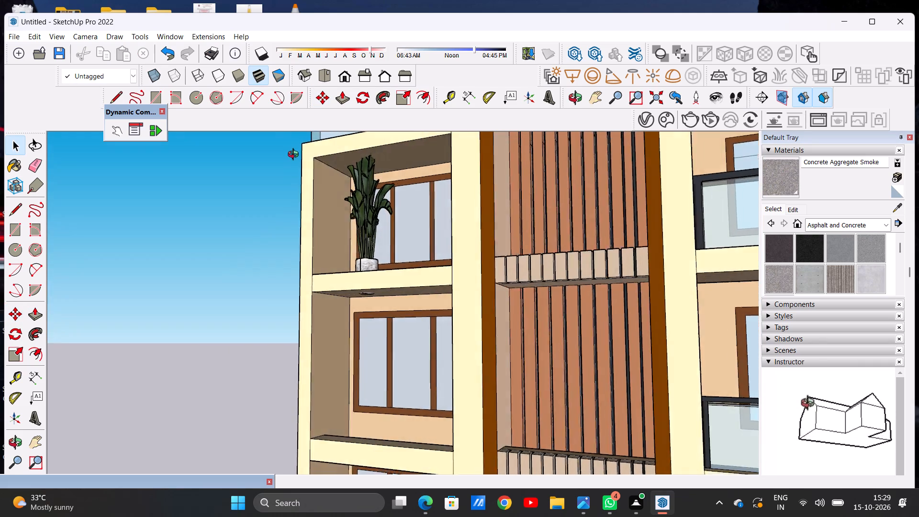
{"action": "middle_click_drag", "start_coordinate": [295, 156], "coordinate": [246, 197]}
{"action": "middle_click_drag", "start_coordinate": [272, 202], "coordinate": [382, 142]}
{"action": "middle_click_drag", "start_coordinate": [304, 314], "coordinate": [331, 246]}
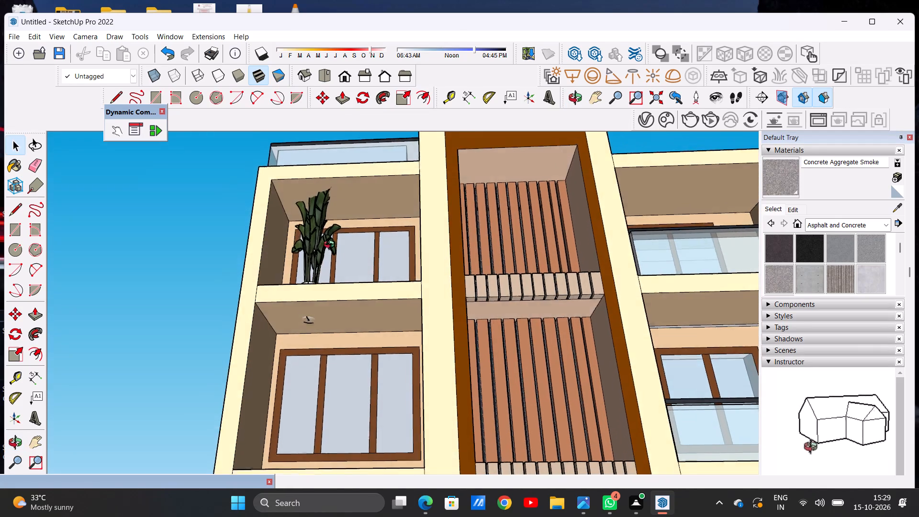
{"action": "middle_click_drag", "start_coordinate": [331, 246], "coordinate": [337, 409]}
{"action": "scroll", "coordinate": [370, 290], "scroll_direction": "down", "scroll_amount": 5}
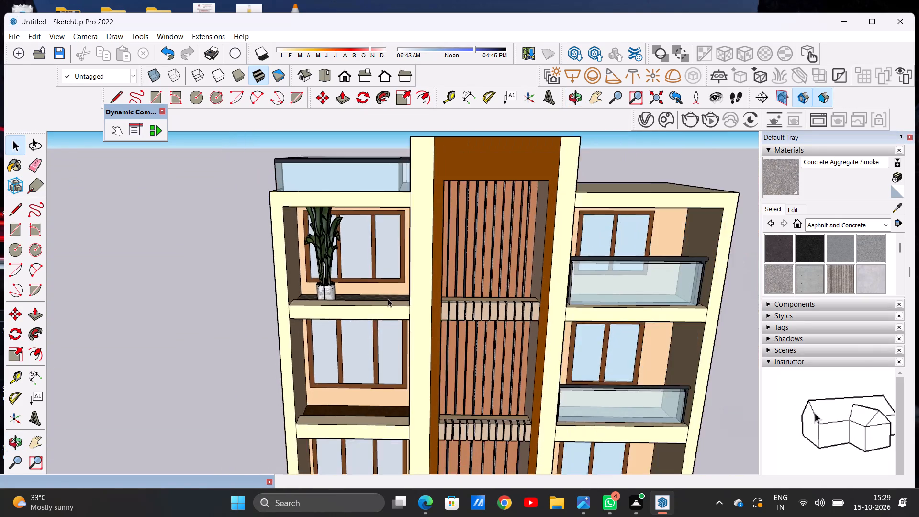
{"action": "scroll", "coordinate": [388, 299], "scroll_direction": "down", "scroll_amount": 5}
{"action": "scroll", "coordinate": [363, 284], "scroll_direction": "up", "scroll_amount": 6}
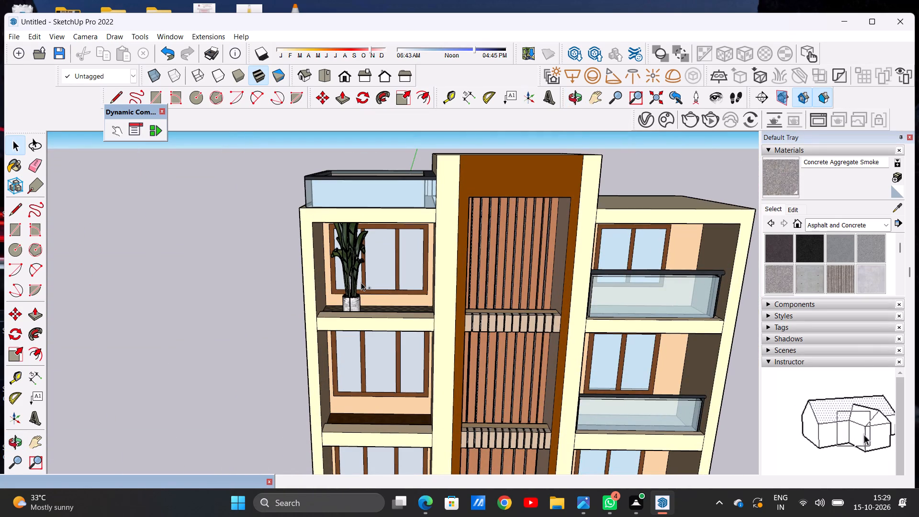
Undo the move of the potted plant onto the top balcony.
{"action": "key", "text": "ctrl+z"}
Shorten the potted plant on the ground beside the building along the blue axis with the Scale tool, and deselect it.
{"action": "scroll", "coordinate": [359, 292], "scroll_direction": "down", "scroll_amount": 20}
{"action": "scroll", "coordinate": [359, 292], "scroll_direction": "down", "scroll_amount": 8}
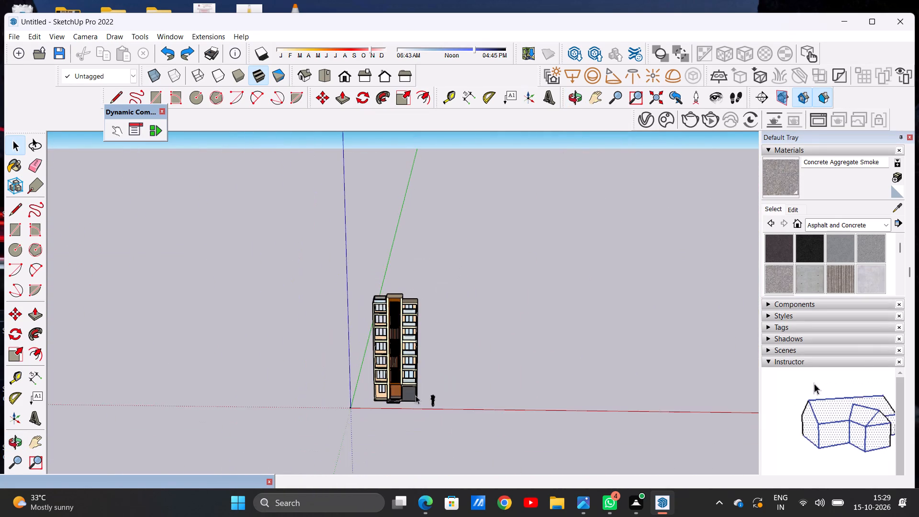
{"action": "scroll", "coordinate": [416, 395], "scroll_direction": "up", "scroll_amount": 16}
{"action": "scroll", "coordinate": [458, 407], "scroll_direction": "down", "scroll_amount": 1}
{"action": "scroll", "coordinate": [458, 407], "scroll_direction": "up", "scroll_amount": 17}
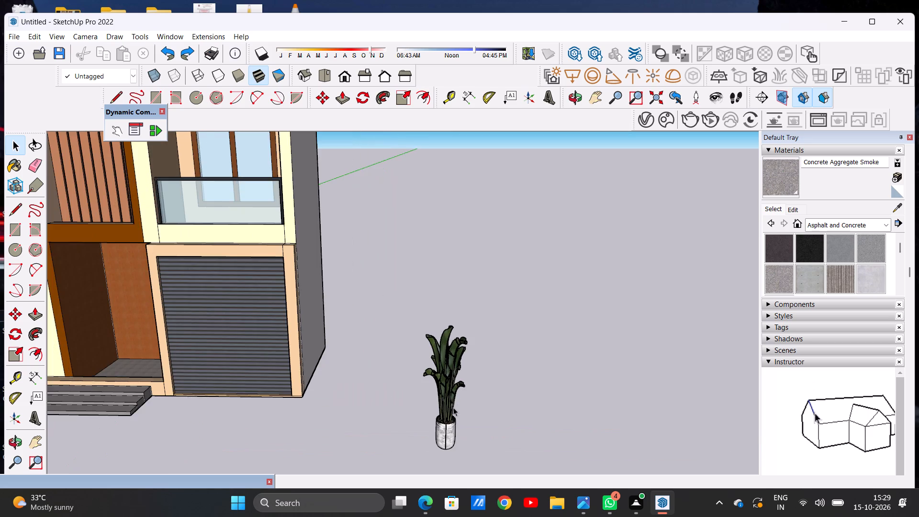
{"action": "scroll", "coordinate": [453, 407], "scroll_direction": "up", "scroll_amount": 2}
{"action": "left_click", "coordinate": [445, 382]}
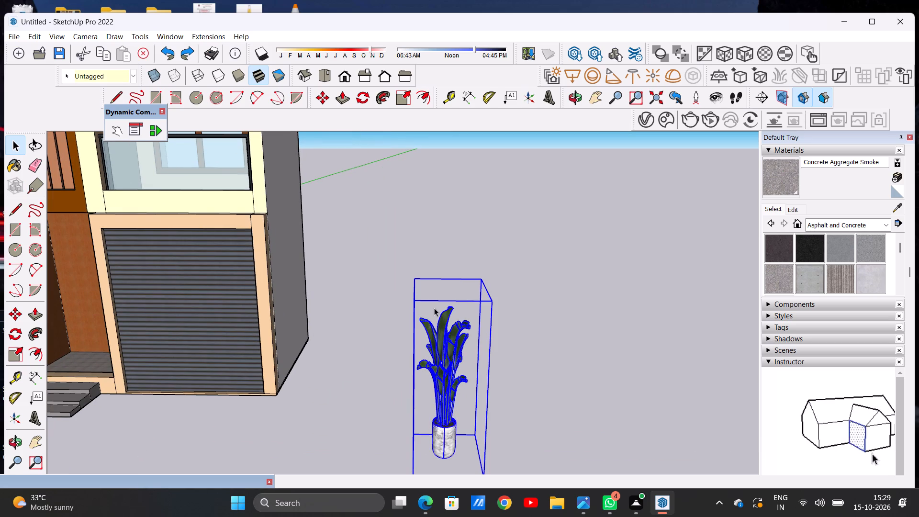
{"action": "left_click", "coordinate": [401, 100]}
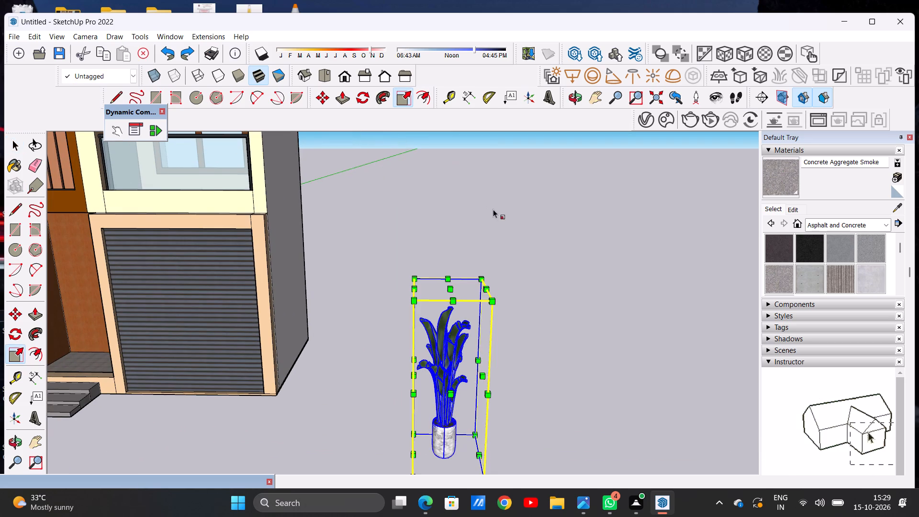
{"action": "scroll", "coordinate": [494, 218], "scroll_direction": "down", "scroll_amount": 6}
{"action": "middle_click_drag", "start_coordinate": [501, 293], "coordinate": [480, 404]}
{"action": "scroll", "coordinate": [448, 337], "scroll_direction": "up", "scroll_amount": 4}
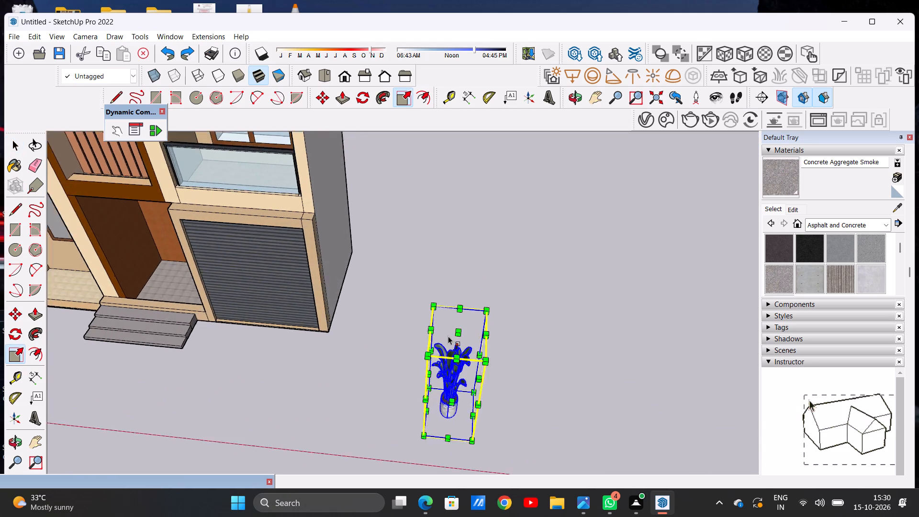
{"action": "scroll", "coordinate": [448, 336], "scroll_direction": "up", "scroll_amount": 2}
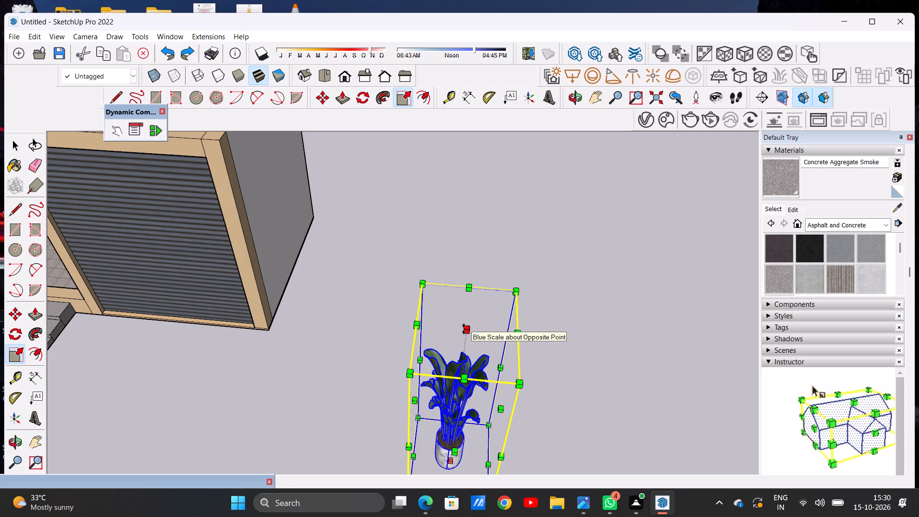
{"action": "left_click", "coordinate": [464, 329]}
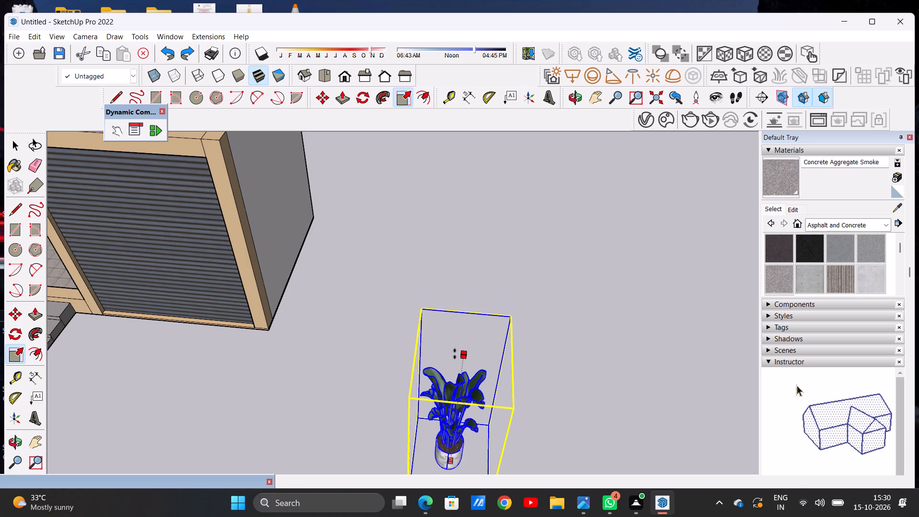
{"action": "left_click", "coordinate": [453, 360]}
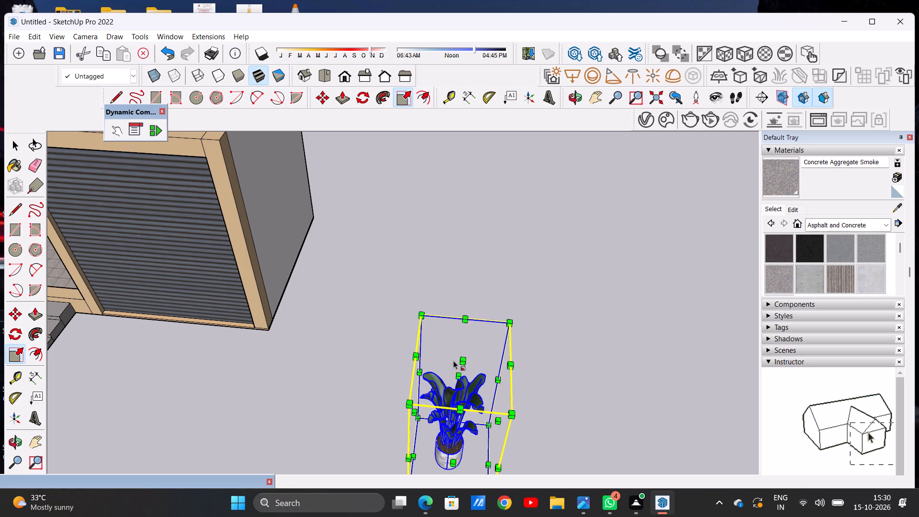
{"action": "key", "text": "space"}
{"action": "left_click", "coordinate": [534, 262]}
Move the potted plant by its base corner from the ground onto the top window-side balcony with the patterned floor, and deselect it.
{"action": "scroll", "coordinate": [478, 278], "scroll_direction": "down", "scroll_amount": 12}
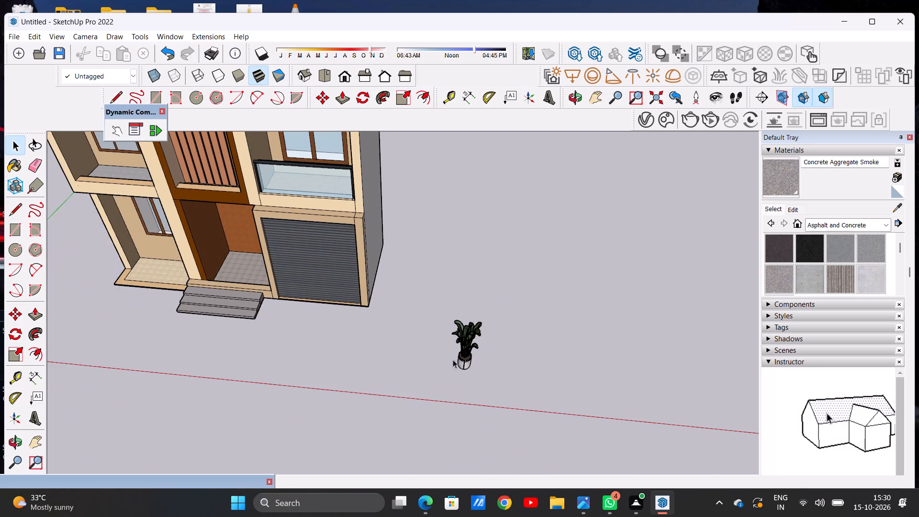
{"action": "middle_click_drag", "start_coordinate": [454, 357], "coordinate": [480, 305]}
{"action": "scroll", "coordinate": [465, 343], "scroll_direction": "up", "scroll_amount": 5}
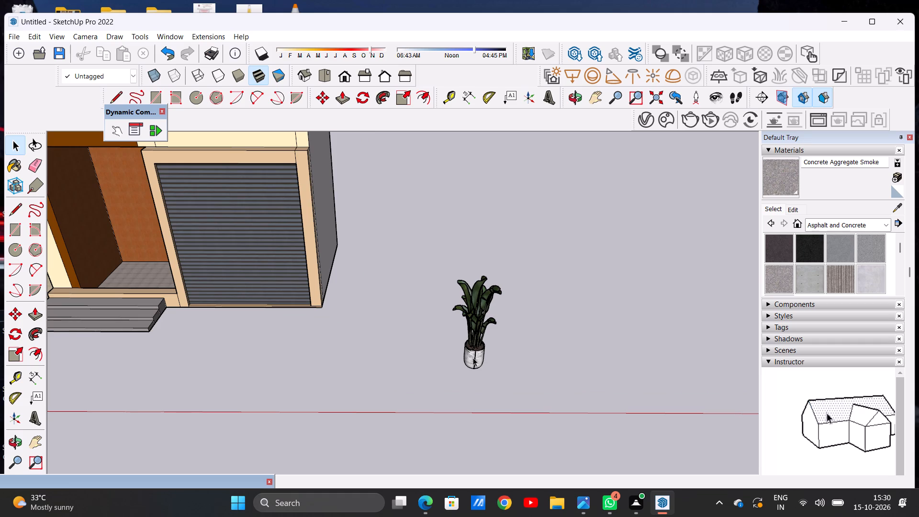
{"action": "left_click", "coordinate": [473, 358]}
{"action": "key", "text": "m"}
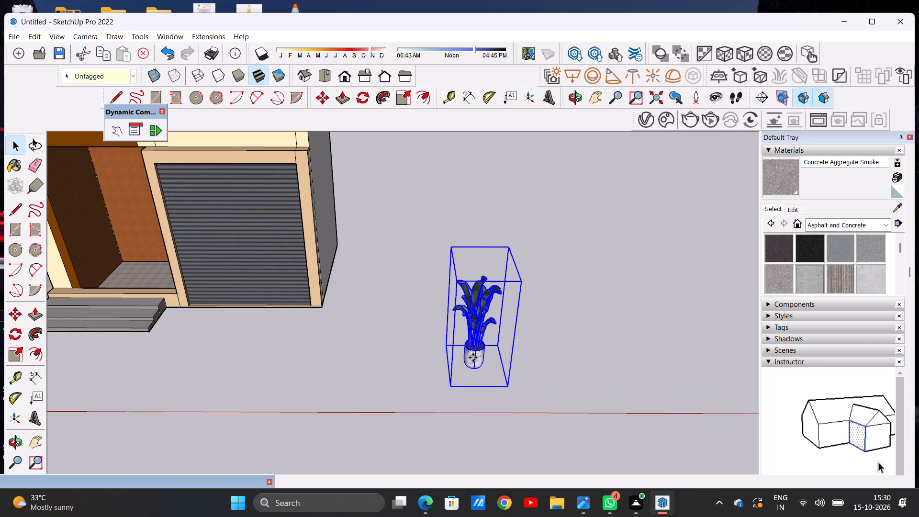
{"action": "scroll", "coordinate": [473, 358], "scroll_direction": "left", "scroll_amount": 1}
{"action": "left_click", "coordinate": [503, 385]}
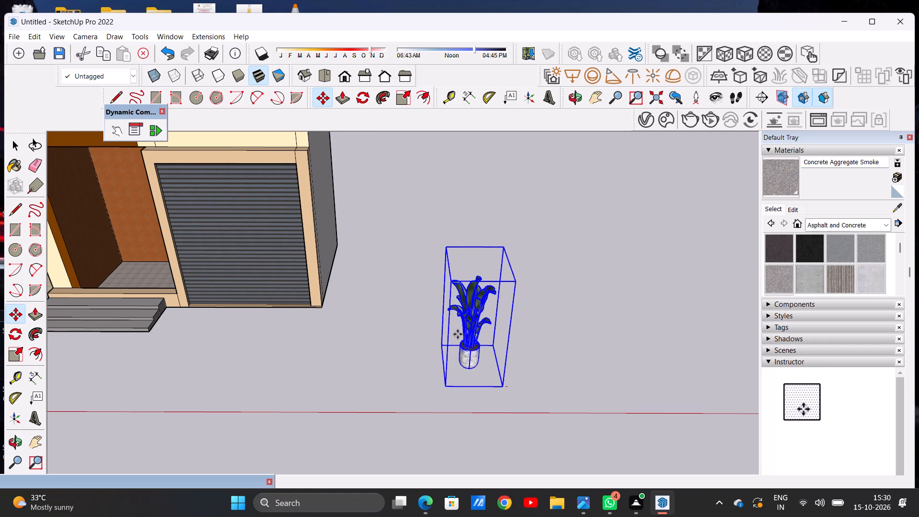
{"action": "scroll", "coordinate": [475, 343], "scroll_direction": "down", "scroll_amount": 16}
{"action": "scroll", "coordinate": [508, 349], "scroll_direction": "down", "scroll_amount": 20}
{"action": "scroll", "coordinate": [508, 349], "scroll_direction": "down", "scroll_amount": 2}
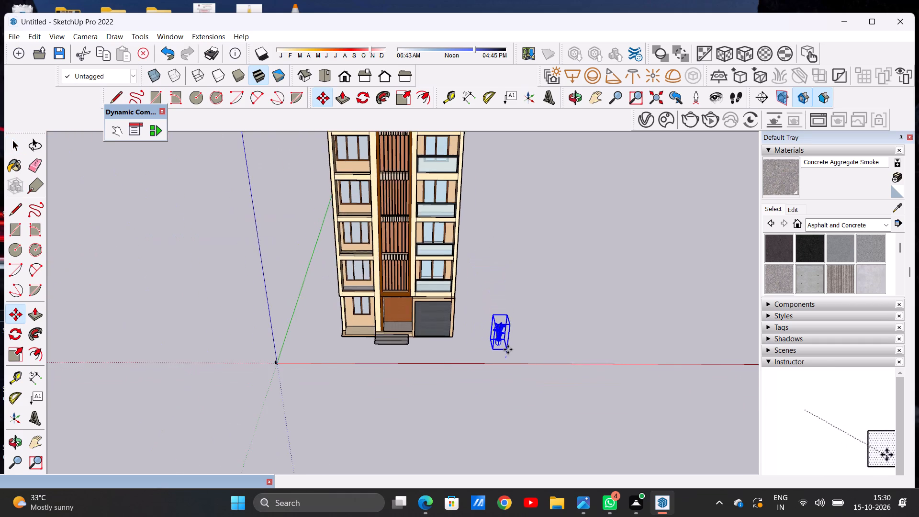
{"action": "scroll", "coordinate": [410, 349], "scroll_direction": "down", "scroll_amount": 7}
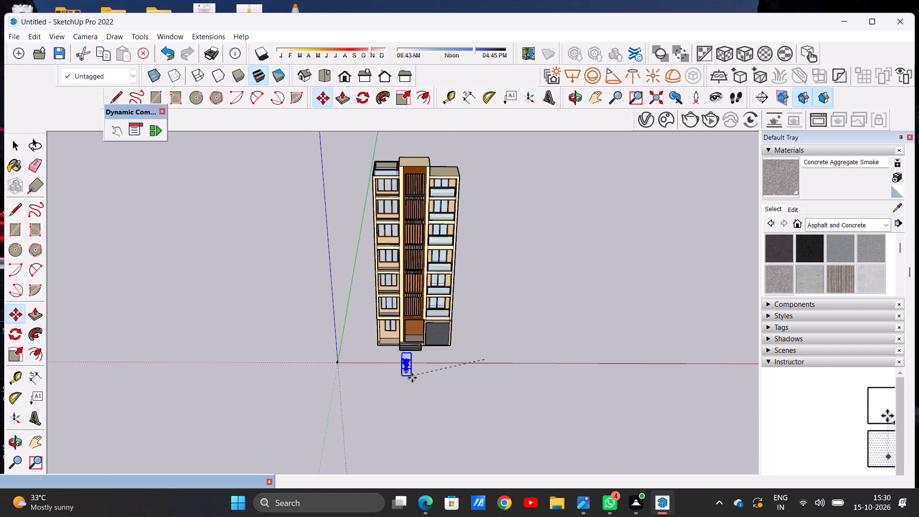
{"action": "scroll", "coordinate": [395, 192], "scroll_direction": "up", "scroll_amount": 17}
{"action": "scroll", "coordinate": [368, 233], "scroll_direction": "up", "scroll_amount": 2}
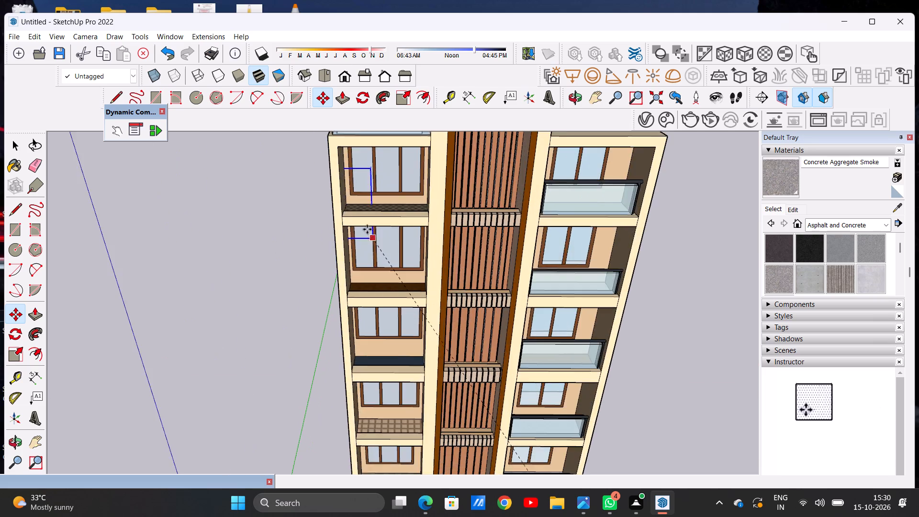
{"action": "scroll", "coordinate": [367, 229], "scroll_direction": "up", "scroll_amount": 4}
{"action": "middle_click_drag", "start_coordinate": [396, 184], "coordinate": [391, 231]}
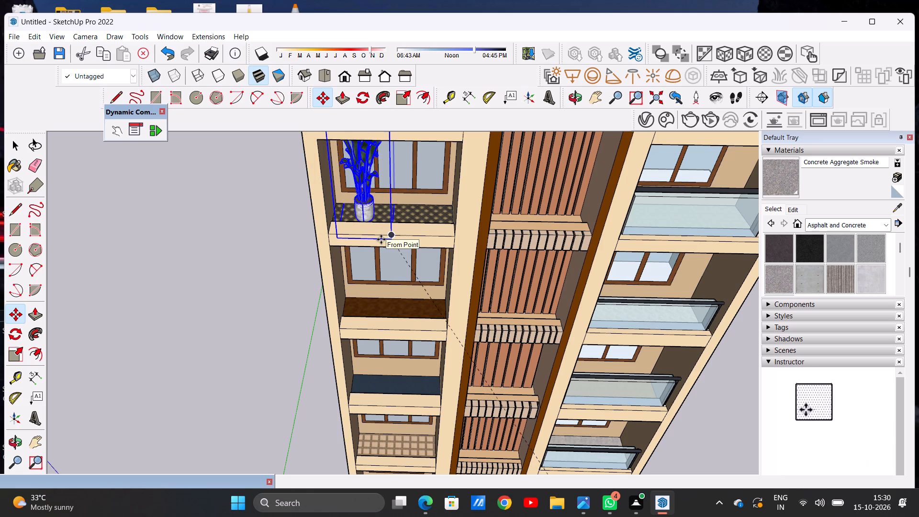
{"action": "left_click", "coordinate": [381, 240]}
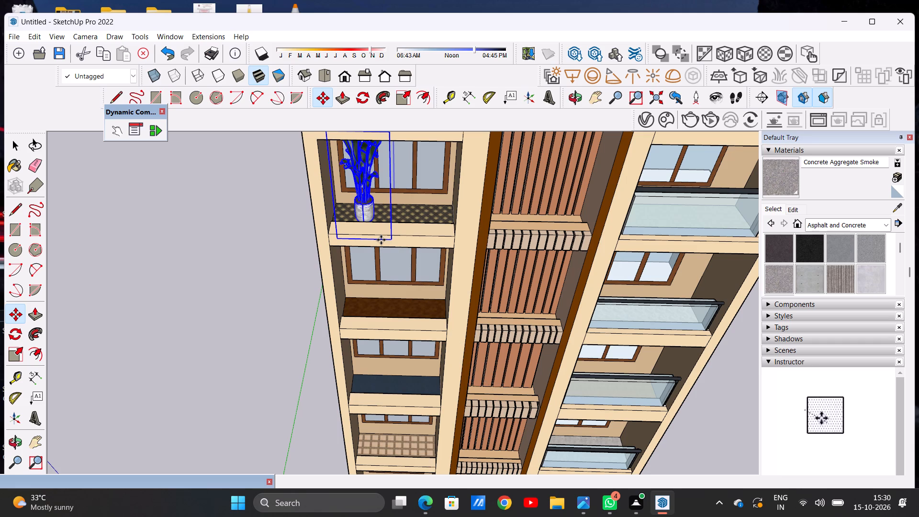
{"action": "key", "text": "space"}
{"action": "left_click", "coordinate": [278, 236]}
Examine the shortened plant on the top balcony against the whole facade and up close.
{"action": "scroll", "coordinate": [358, 231], "scroll_direction": "down", "scroll_amount": 13}
{"action": "middle_click_drag", "start_coordinate": [378, 258], "coordinate": [378, 255]}
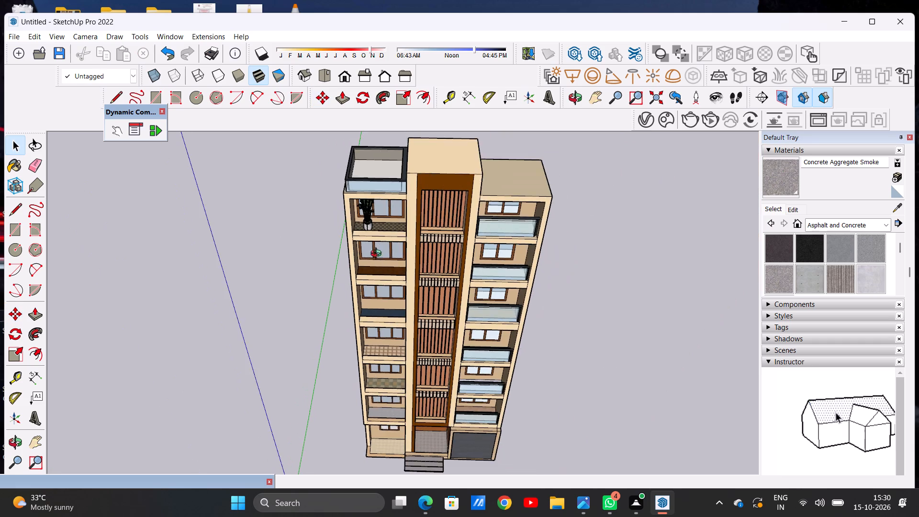
{"action": "middle_click_drag", "start_coordinate": [378, 255], "coordinate": [368, 172]}
{"action": "middle_click_drag", "start_coordinate": [366, 221], "coordinate": [370, 146]}
{"action": "middle_click_drag", "start_coordinate": [375, 205], "coordinate": [376, 160]}
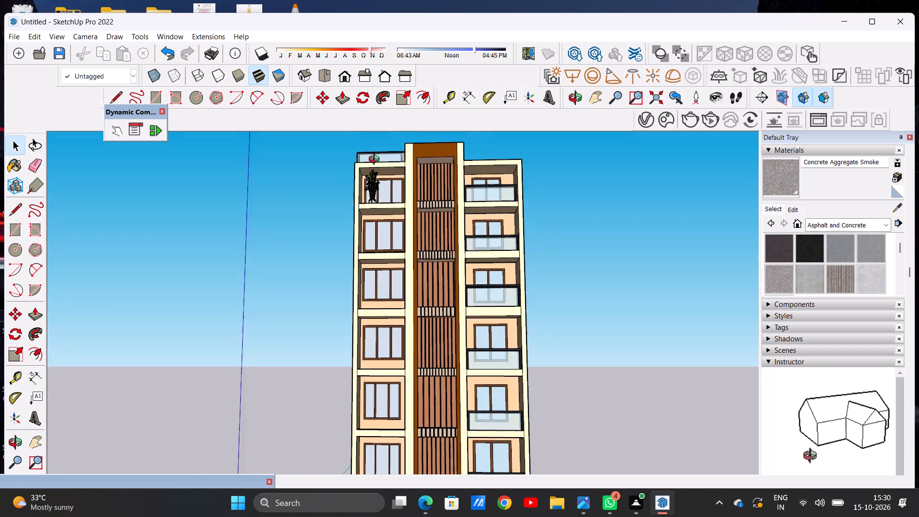
{"action": "middle_click_drag", "start_coordinate": [376, 160], "coordinate": [376, 132]}
{"action": "middle_click_drag", "start_coordinate": [382, 208], "coordinate": [387, 335]}
{"action": "scroll", "coordinate": [387, 335], "scroll_direction": "down", "scroll_amount": 7}
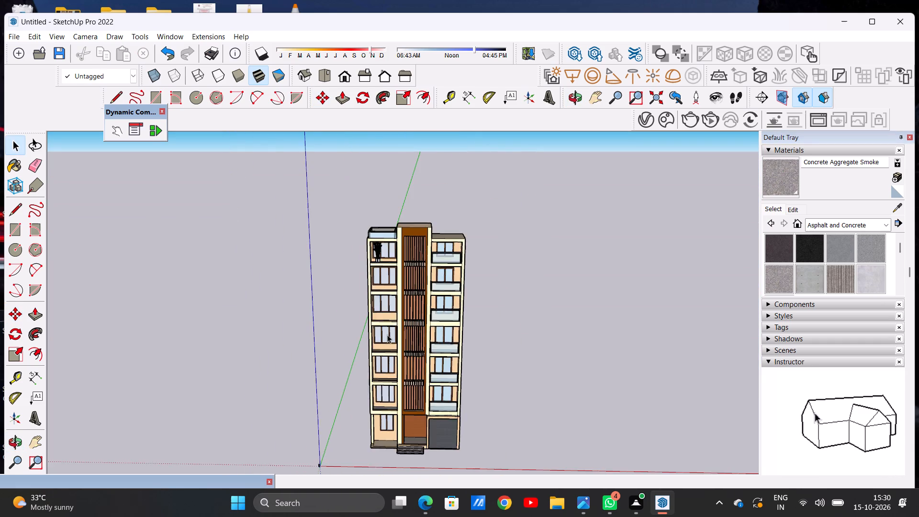
{"action": "scroll", "coordinate": [359, 214], "scroll_direction": "up", "scroll_amount": 6}
{"action": "scroll", "coordinate": [398, 273], "scroll_direction": "up", "scroll_amount": 20}
{"action": "scroll", "coordinate": [398, 273], "scroll_direction": "up", "scroll_amount": 2}
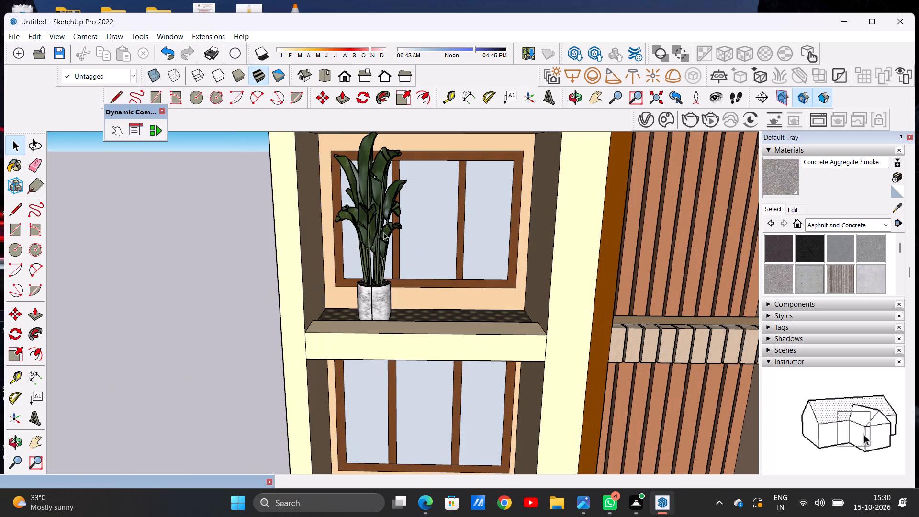
Reduce the balcony plant's height and depth together with the Scale tool's green-blue edge grip, and deselect it.
{"action": "left_click", "coordinate": [368, 236]}
{"action": "middle_click_drag", "start_coordinate": [383, 238], "coordinate": [396, 381]}
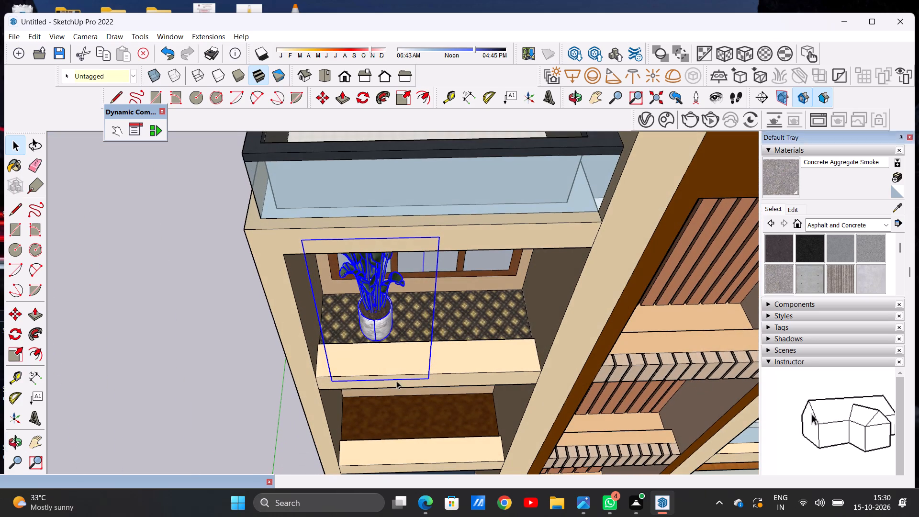
{"action": "left_click", "coordinate": [406, 100]}
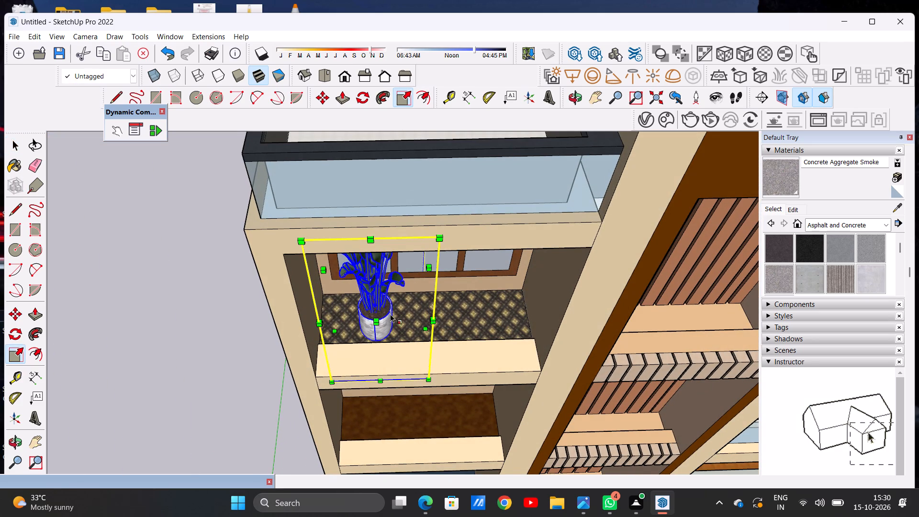
{"action": "left_click", "coordinate": [373, 241]}
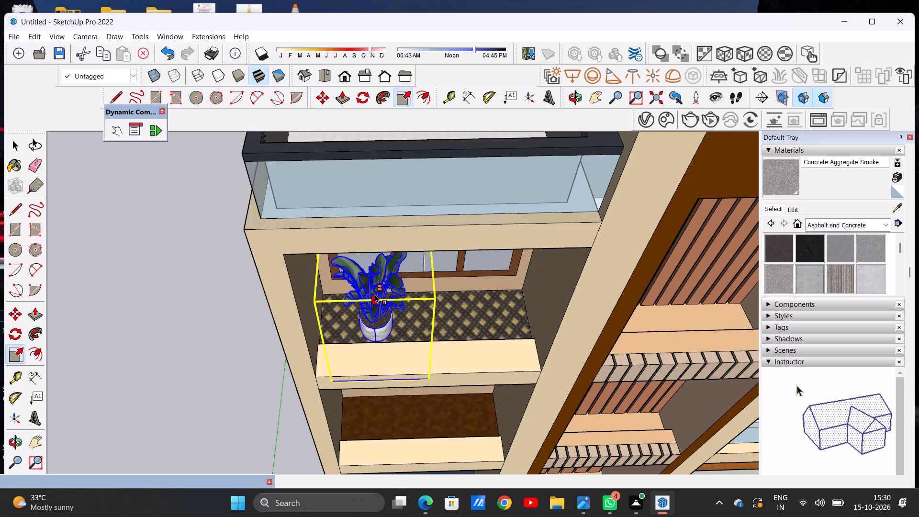
{"action": "left_click", "coordinate": [375, 295]}
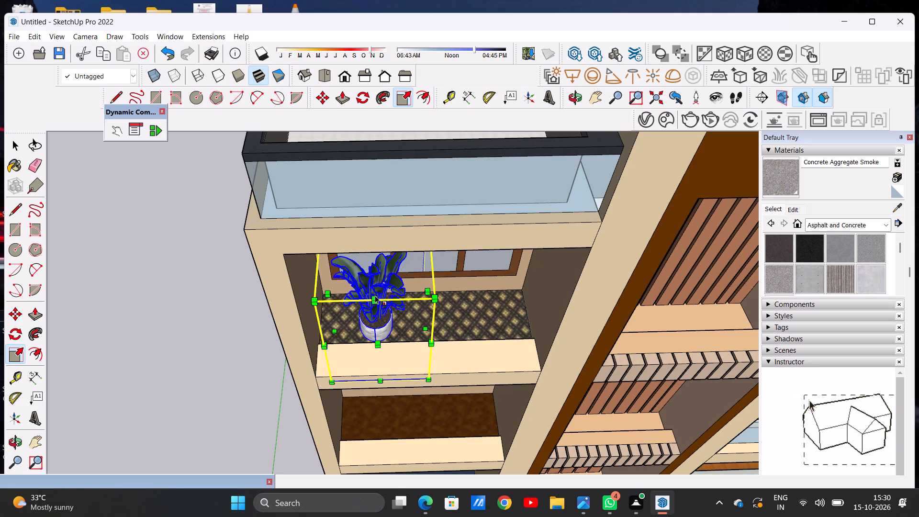
{"action": "key", "text": "space"}
{"action": "left_click", "coordinate": [245, 301]}
Examine the rescaled plant's proportions and position on the top balcony, both close up and against the whole tower.
{"action": "scroll", "coordinate": [342, 312], "scroll_direction": "down", "scroll_amount": 11}
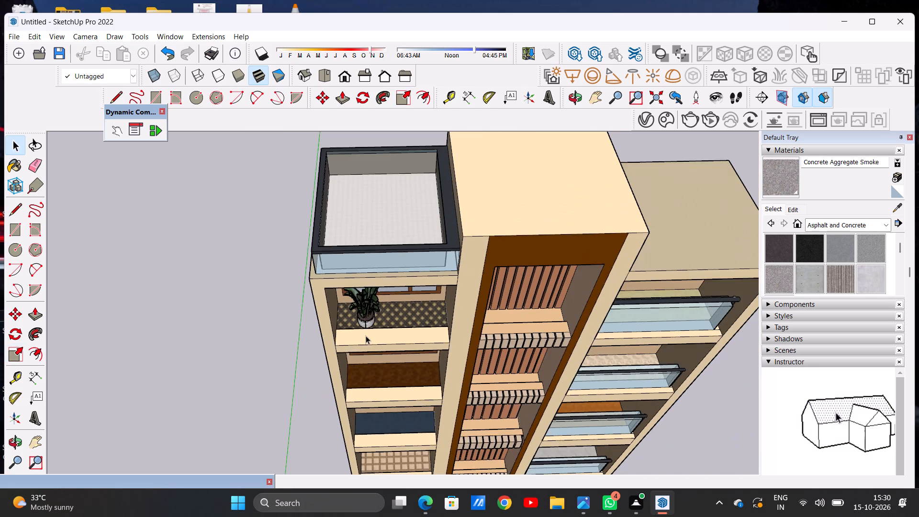
{"action": "middle_click_drag", "start_coordinate": [366, 335], "coordinate": [363, 213]}
{"action": "scroll", "coordinate": [368, 223], "scroll_direction": "up", "scroll_amount": 3}
{"action": "scroll", "coordinate": [368, 224], "scroll_direction": "down", "scroll_amount": 2}
{"action": "scroll", "coordinate": [368, 224], "scroll_direction": "up", "scroll_amount": 2}
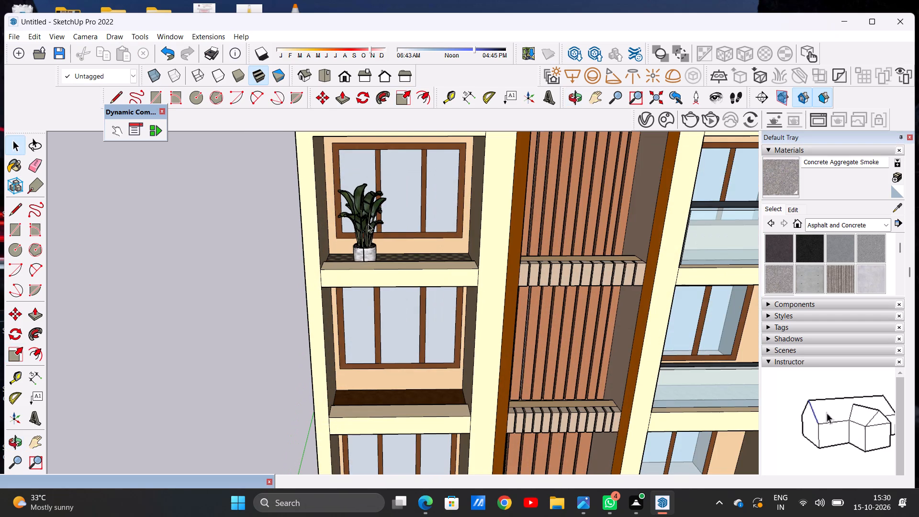
{"action": "scroll", "coordinate": [357, 247], "scroll_direction": "down", "scroll_amount": 17}
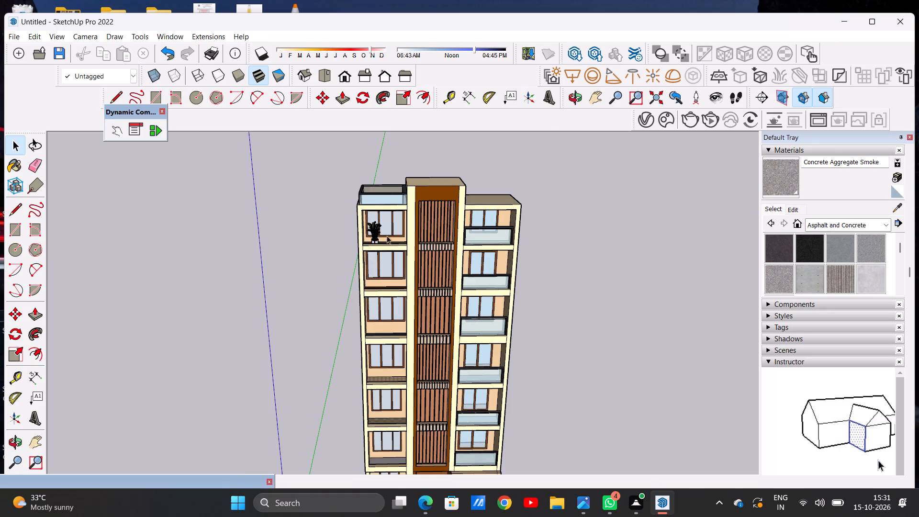
{"action": "scroll", "coordinate": [384, 229], "scroll_direction": "up", "scroll_amount": 14}
{"action": "scroll", "coordinate": [379, 239], "scroll_direction": "down", "scroll_amount": 1}
{"action": "scroll", "coordinate": [379, 239], "scroll_direction": "up", "scroll_amount": 16}
{"action": "scroll", "coordinate": [369, 266], "scroll_direction": "down", "scroll_amount": 14}
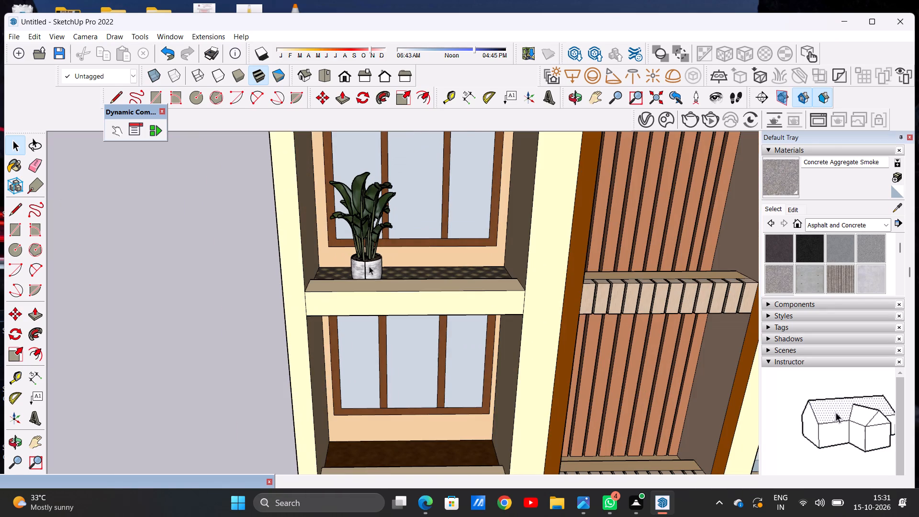
{"action": "scroll", "coordinate": [369, 266], "scroll_direction": "down", "scroll_amount": 3}
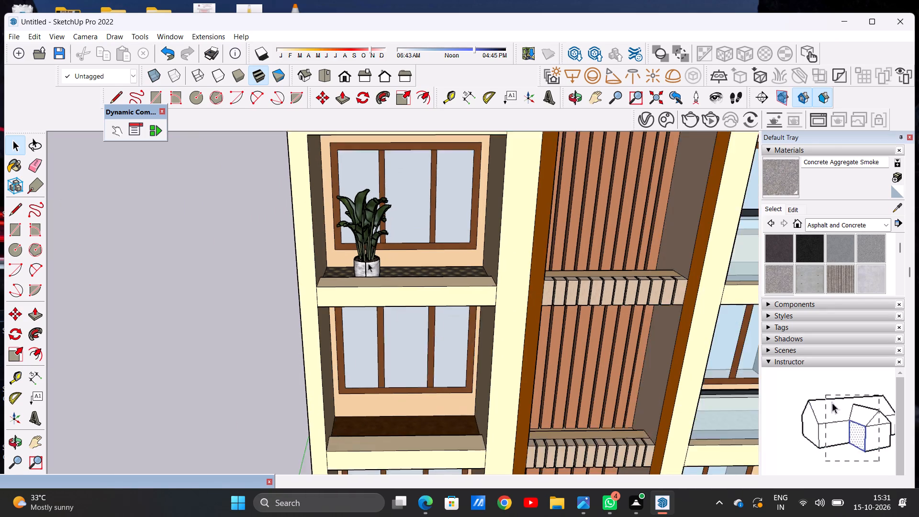
{"action": "scroll", "coordinate": [368, 263], "scroll_direction": "down", "scroll_amount": 6}
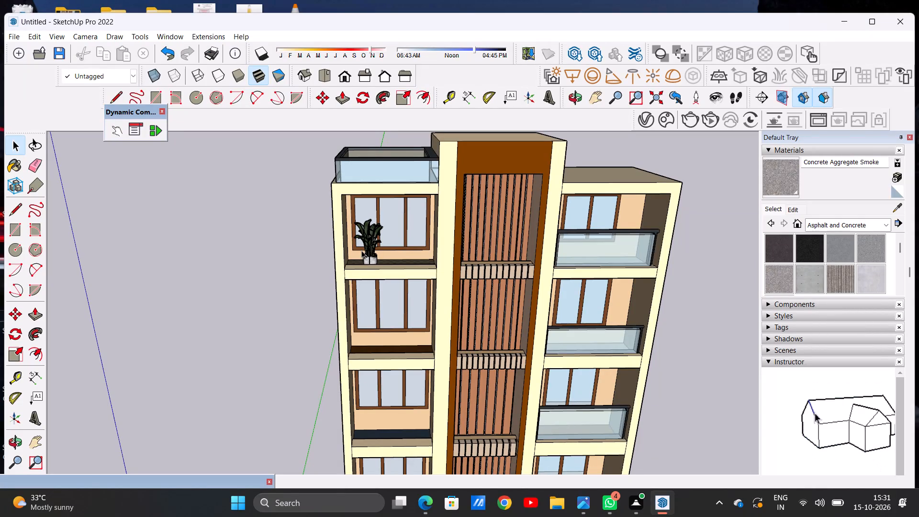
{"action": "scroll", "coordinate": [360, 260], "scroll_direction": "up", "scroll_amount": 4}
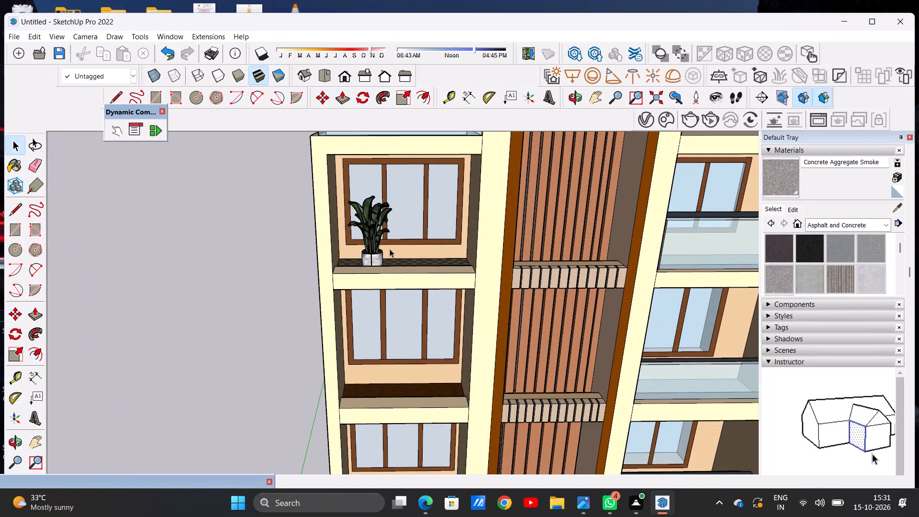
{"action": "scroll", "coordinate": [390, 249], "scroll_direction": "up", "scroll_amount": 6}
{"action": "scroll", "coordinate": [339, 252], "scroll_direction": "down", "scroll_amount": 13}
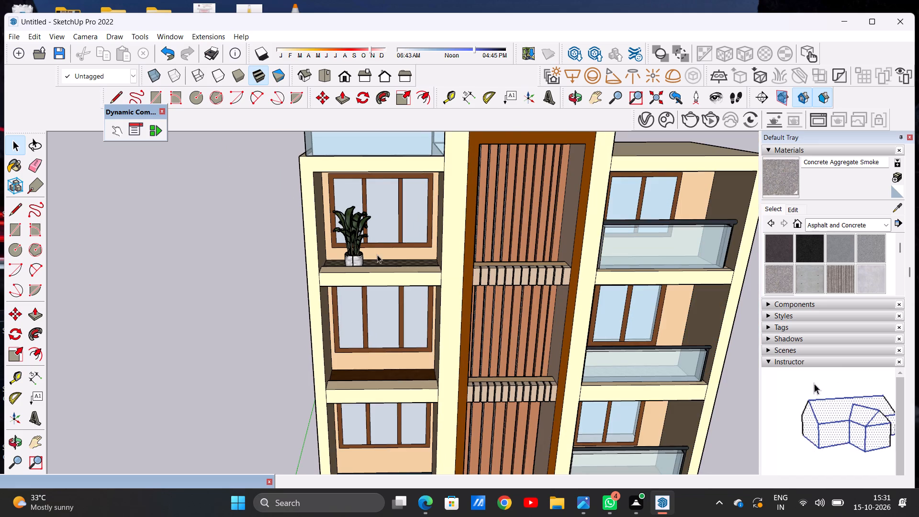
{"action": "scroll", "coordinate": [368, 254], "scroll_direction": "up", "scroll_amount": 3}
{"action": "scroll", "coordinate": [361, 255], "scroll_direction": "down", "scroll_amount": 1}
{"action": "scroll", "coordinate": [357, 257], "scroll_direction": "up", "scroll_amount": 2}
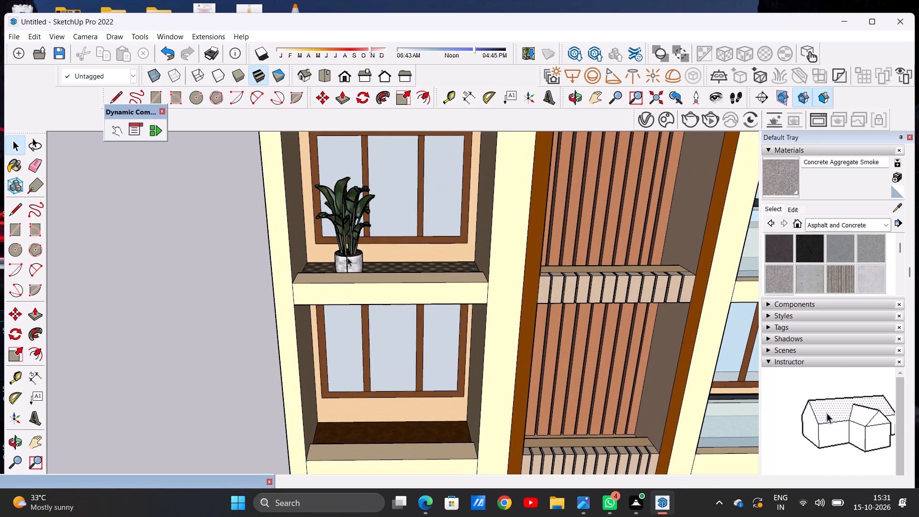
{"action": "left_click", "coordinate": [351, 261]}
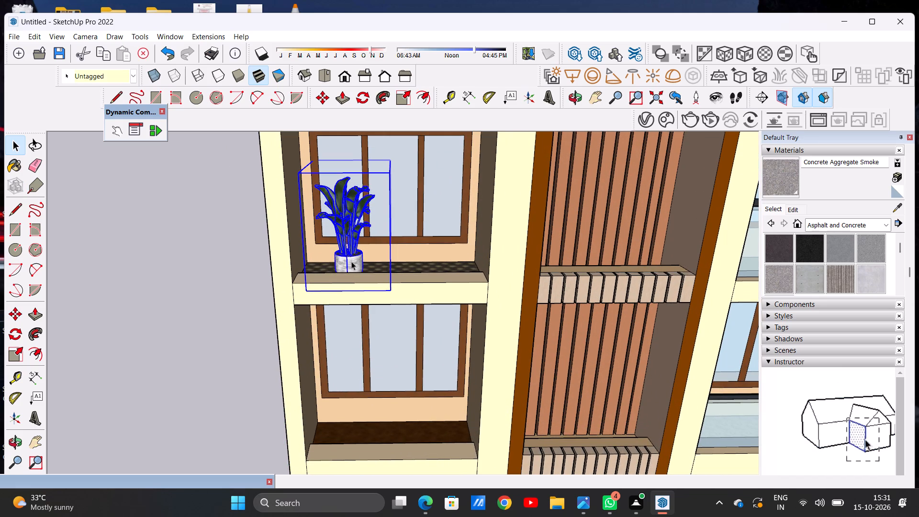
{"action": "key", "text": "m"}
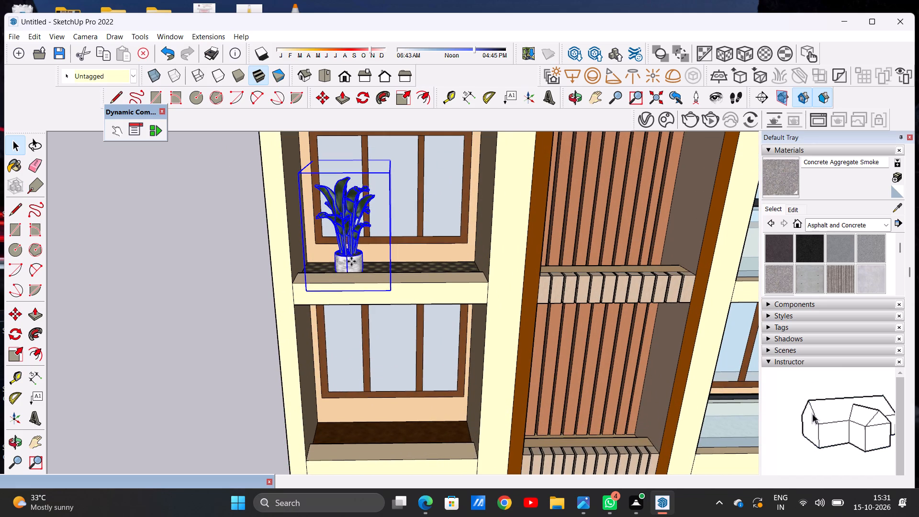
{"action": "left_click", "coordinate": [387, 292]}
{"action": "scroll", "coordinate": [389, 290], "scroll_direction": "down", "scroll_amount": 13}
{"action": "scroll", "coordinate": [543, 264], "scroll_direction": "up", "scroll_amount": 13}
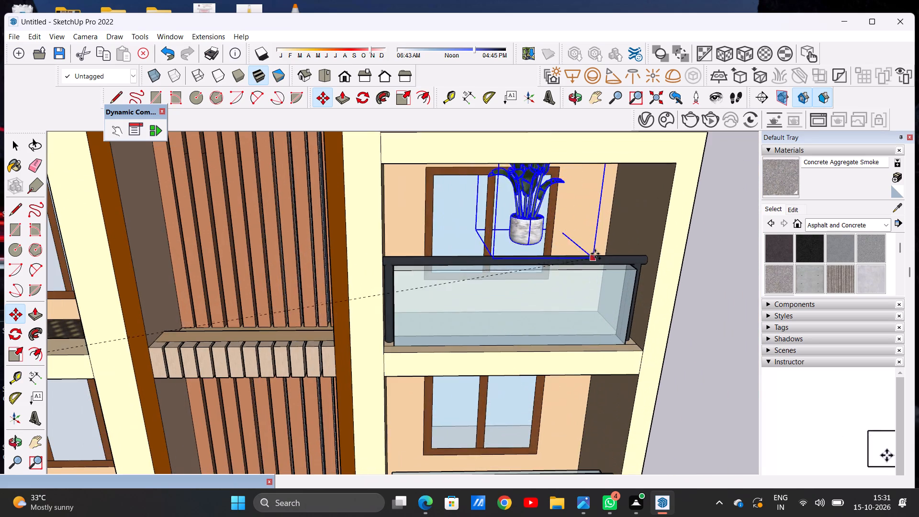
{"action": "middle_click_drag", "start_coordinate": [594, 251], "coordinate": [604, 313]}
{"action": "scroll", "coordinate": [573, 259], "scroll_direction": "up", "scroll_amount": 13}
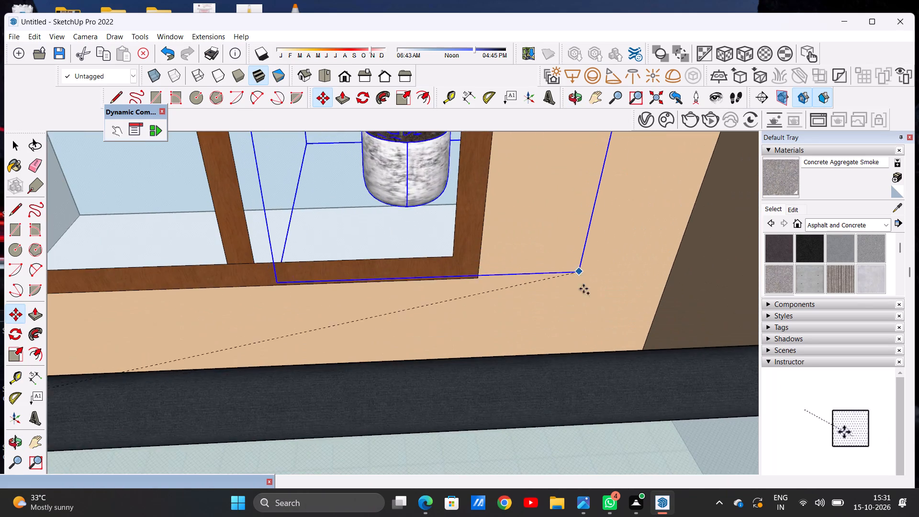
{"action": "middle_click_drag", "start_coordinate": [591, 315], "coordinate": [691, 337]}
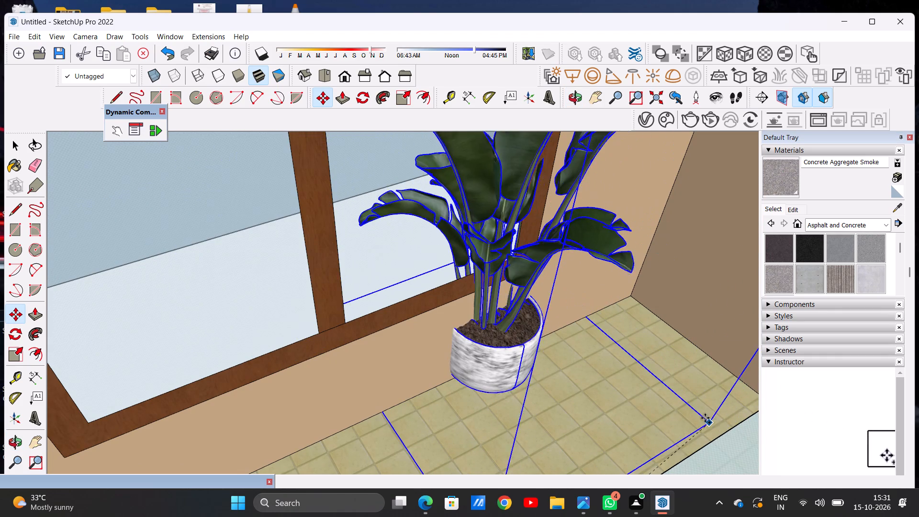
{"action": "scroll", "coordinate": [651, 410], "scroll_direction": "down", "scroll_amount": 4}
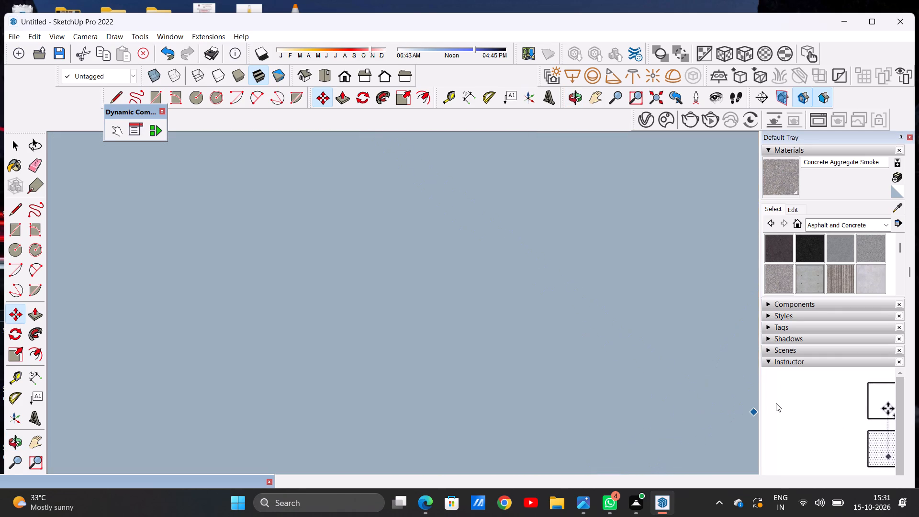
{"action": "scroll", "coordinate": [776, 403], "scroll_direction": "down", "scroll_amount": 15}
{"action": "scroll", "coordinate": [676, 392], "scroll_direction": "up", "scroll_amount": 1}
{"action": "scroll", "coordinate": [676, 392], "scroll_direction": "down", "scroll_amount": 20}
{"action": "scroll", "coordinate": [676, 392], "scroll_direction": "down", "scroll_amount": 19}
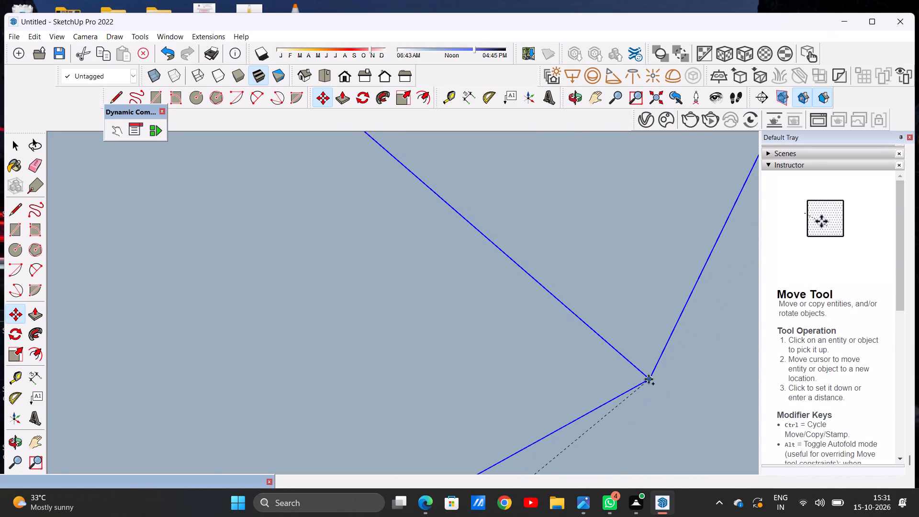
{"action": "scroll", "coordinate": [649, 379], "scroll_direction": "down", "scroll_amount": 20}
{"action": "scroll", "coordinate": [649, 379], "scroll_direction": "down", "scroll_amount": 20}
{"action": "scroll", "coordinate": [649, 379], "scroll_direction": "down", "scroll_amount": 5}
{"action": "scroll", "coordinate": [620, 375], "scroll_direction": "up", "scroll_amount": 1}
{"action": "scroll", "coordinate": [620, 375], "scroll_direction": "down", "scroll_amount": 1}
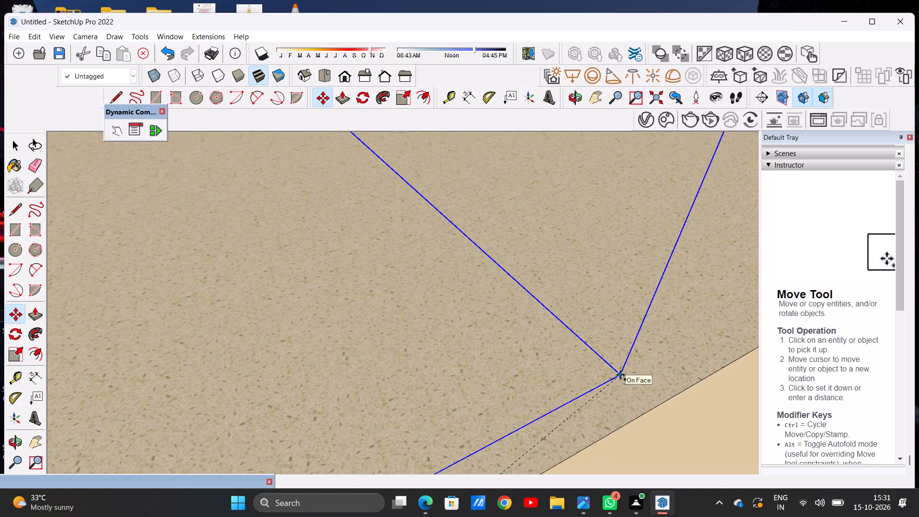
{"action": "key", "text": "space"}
Copy the potted plant by its front base corner from the top window-side balcony to the outer base corner of the top glass-railed balcony.
{"action": "scroll", "coordinate": [546, 371], "scroll_direction": "down", "scroll_amount": 20}
{"action": "scroll", "coordinate": [546, 371], "scroll_direction": "down", "scroll_amount": 17}
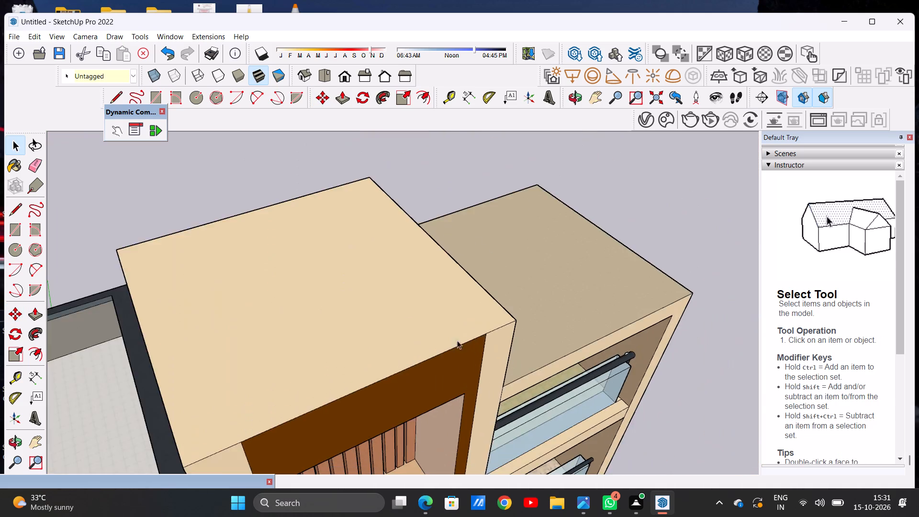
{"action": "scroll", "coordinate": [457, 340], "scroll_direction": "down", "scroll_amount": 11}
{"action": "scroll", "coordinate": [489, 350], "scroll_direction": "up", "scroll_amount": 13}
{"action": "middle_click_drag", "start_coordinate": [474, 353], "coordinate": [500, 338]}
{"action": "scroll", "coordinate": [480, 319], "scroll_direction": "up", "scroll_amount": 9}
{"action": "middle_click_drag", "start_coordinate": [458, 346], "coordinate": [489, 371]}
{"action": "scroll", "coordinate": [467, 360], "scroll_direction": "down", "scroll_amount": 9}
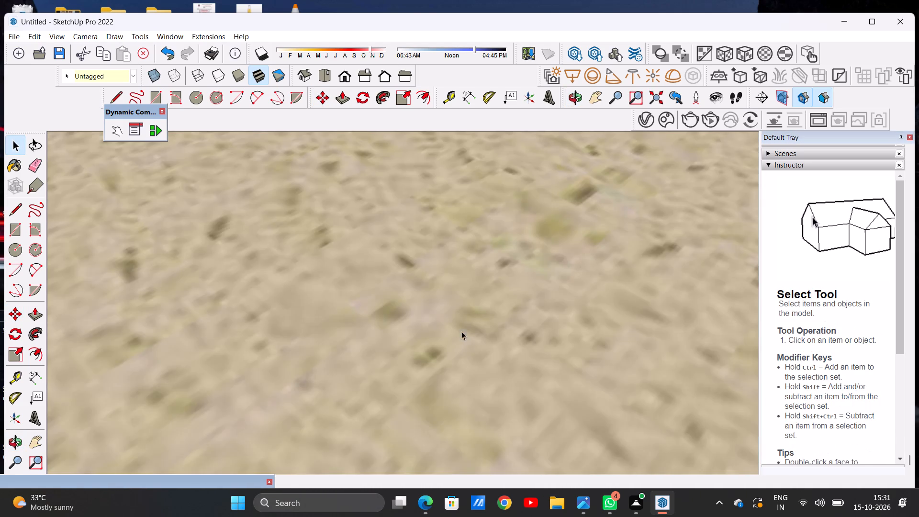
{"action": "scroll", "coordinate": [461, 331], "scroll_direction": "down", "scroll_amount": 20}
{"action": "scroll", "coordinate": [461, 331], "scroll_direction": "down", "scroll_amount": 6}
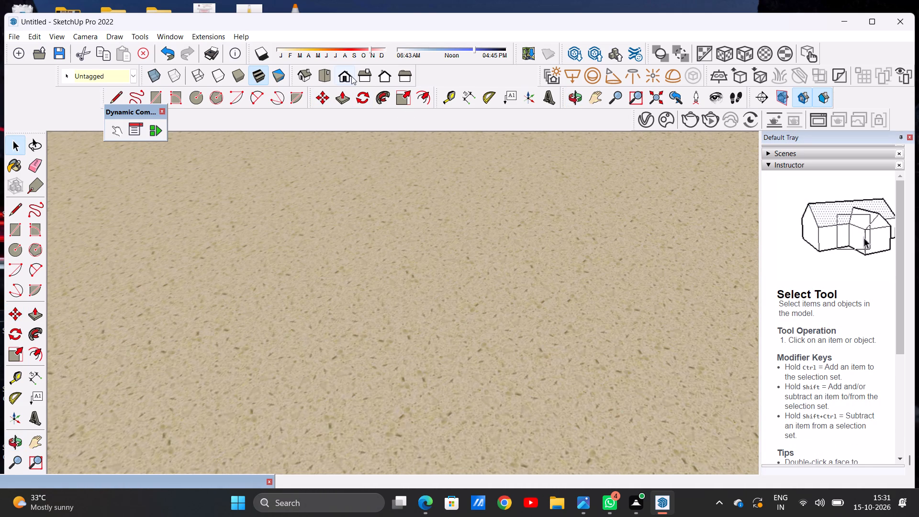
{"action": "left_click", "coordinate": [349, 76]}
{"action": "scroll", "coordinate": [516, 295], "scroll_direction": "down", "scroll_amount": 20}
{"action": "scroll", "coordinate": [516, 295], "scroll_direction": "down", "scroll_amount": 2}
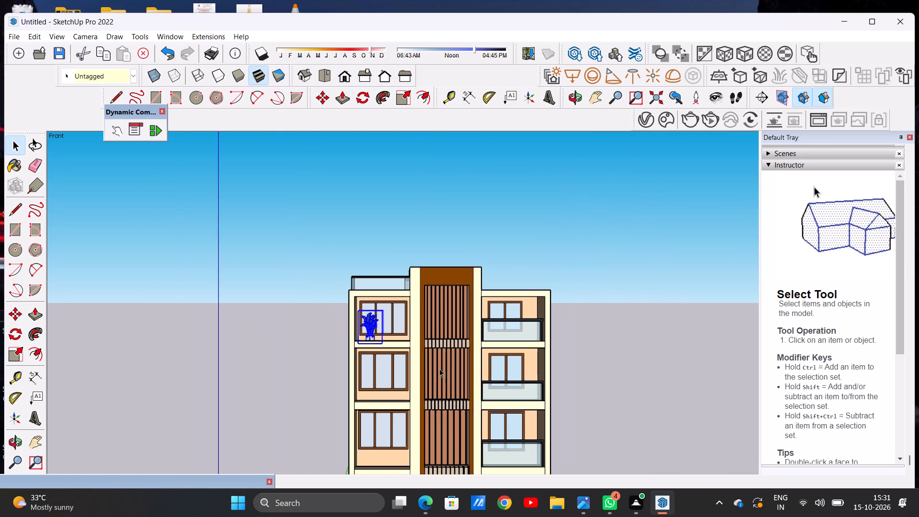
{"action": "scroll", "coordinate": [402, 330], "scroll_direction": "up", "scroll_amount": 6}
{"action": "scroll", "coordinate": [402, 330], "scroll_direction": "down", "scroll_amount": 1}
{"action": "scroll", "coordinate": [402, 330], "scroll_direction": "up", "scroll_amount": 1}
{"action": "middle_click_drag", "start_coordinate": [384, 326], "coordinate": [342, 384]}
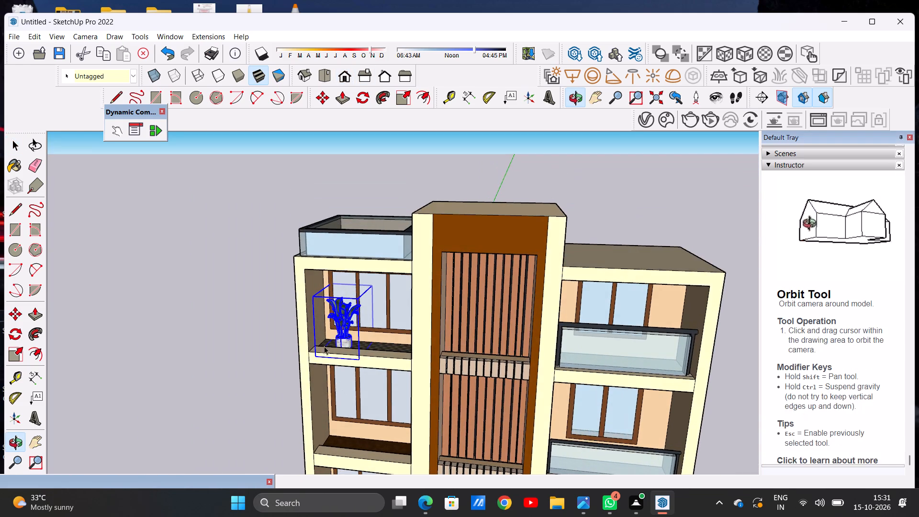
{"action": "scroll", "coordinate": [316, 309], "scroll_direction": "up", "scroll_amount": 12}
{"action": "scroll", "coordinate": [413, 325], "scroll_direction": "down", "scroll_amount": 6}
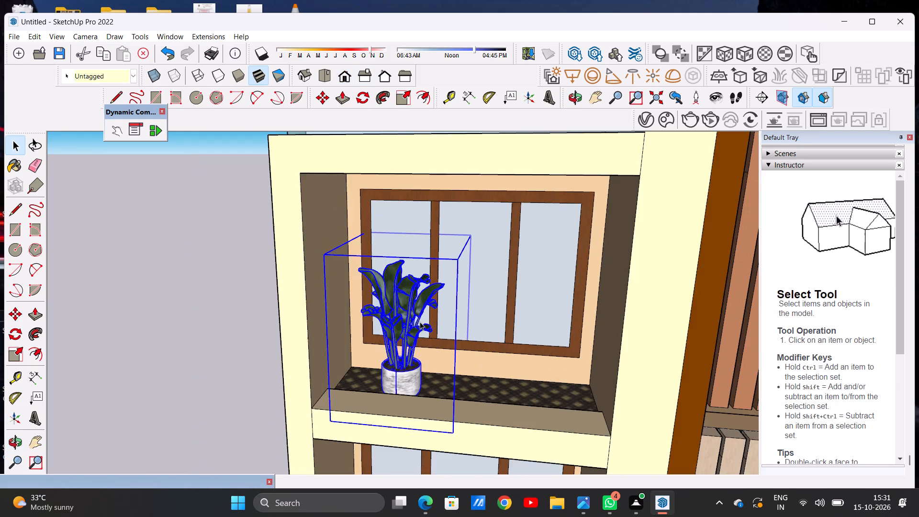
{"action": "scroll", "coordinate": [420, 322], "scroll_direction": "down", "scroll_amount": 7}
{"action": "key", "text": "m"}
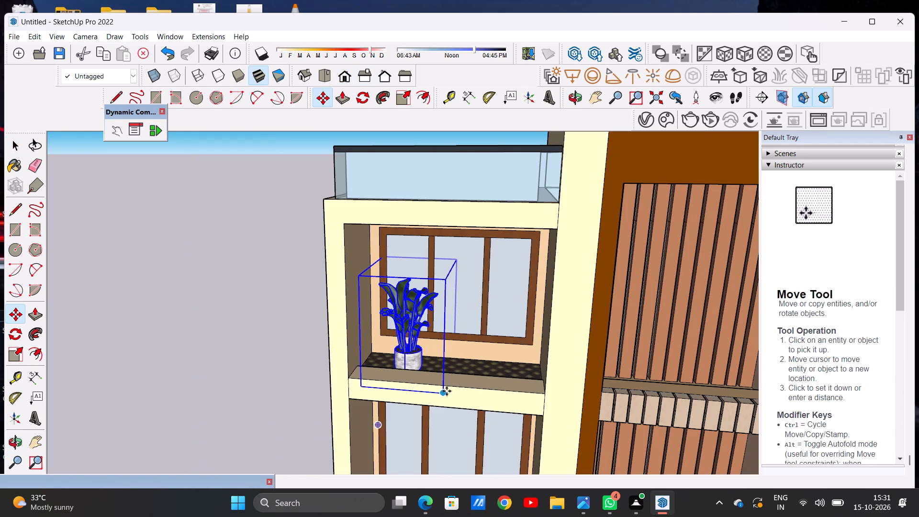
{"action": "left_click", "coordinate": [446, 392]}
{"action": "scroll", "coordinate": [447, 385], "scroll_direction": "down", "scroll_amount": 3}
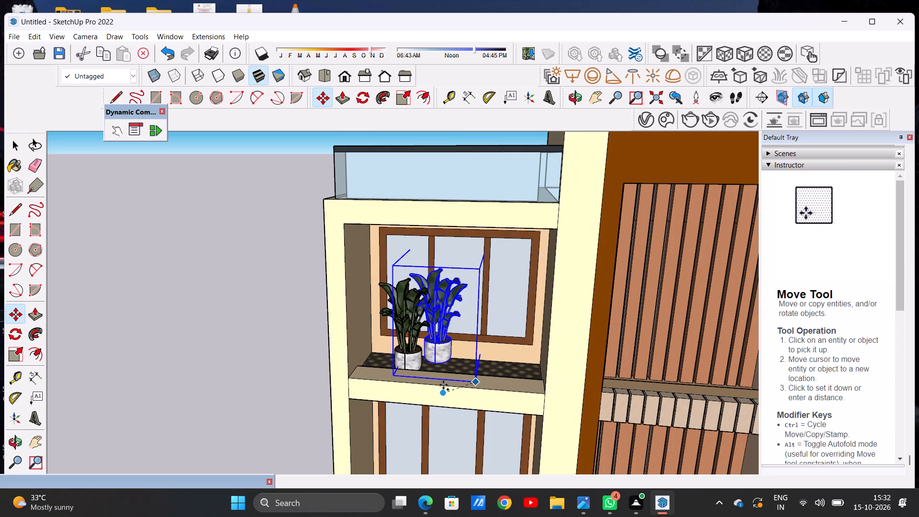
{"action": "scroll", "coordinate": [443, 385], "scroll_direction": "down", "scroll_amount": 16}
{"action": "scroll", "coordinate": [649, 375], "scroll_direction": "up", "scroll_amount": 7}
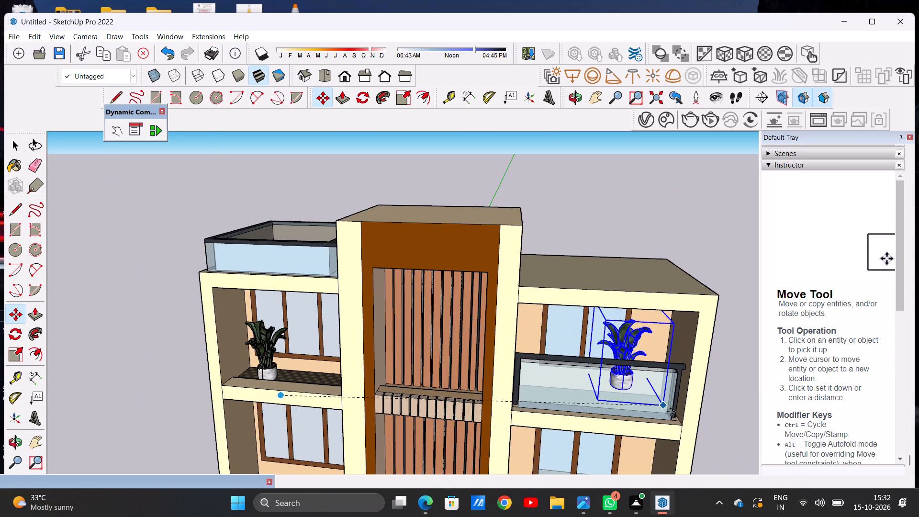
{"action": "scroll", "coordinate": [671, 418], "scroll_direction": "up", "scroll_amount": 11}
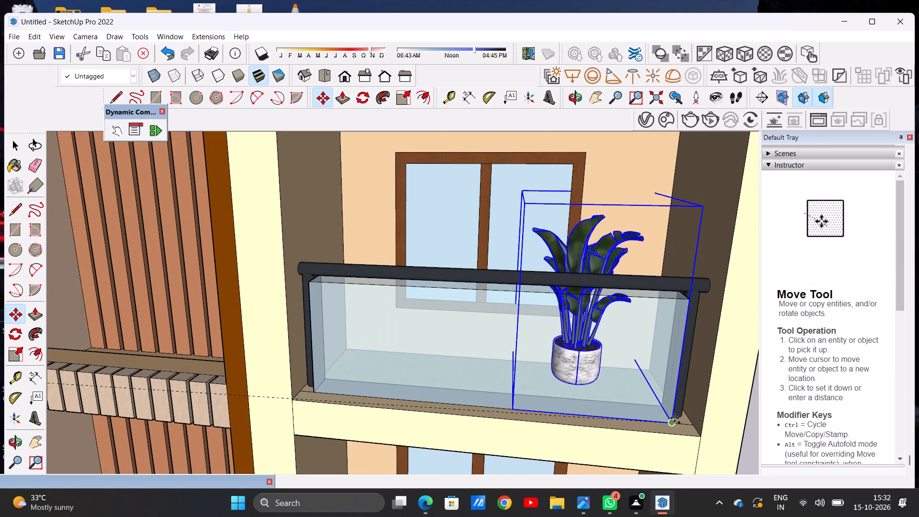
{"action": "left_click", "coordinate": [676, 418]}
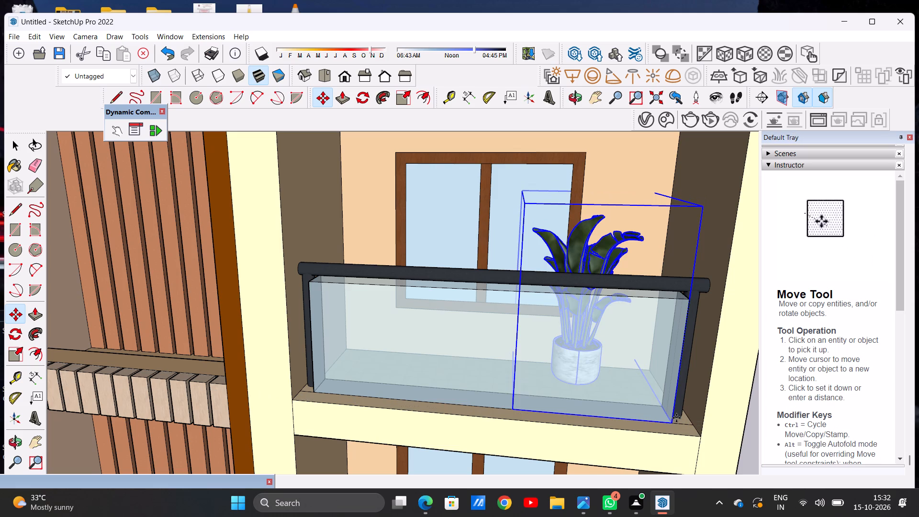
{"action": "key", "text": "space"}
Deselect the copied plant and examine its placement behind the top balcony's glass railing, both up close and against the whole facade.
{"action": "scroll", "coordinate": [582, 386], "scroll_direction": "down", "scroll_amount": 8}
{"action": "middle_click_drag", "start_coordinate": [502, 329], "coordinate": [630, 383]}
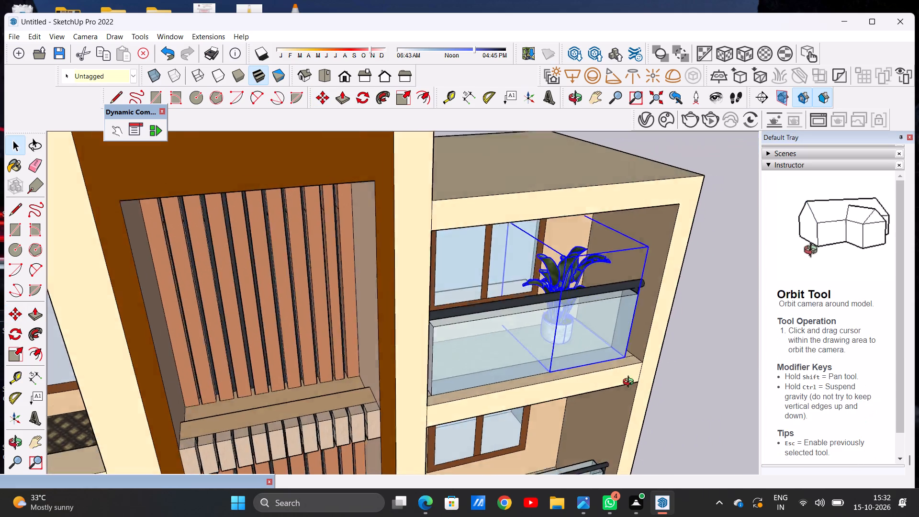
{"action": "middle_click_drag", "start_coordinate": [630, 383], "coordinate": [657, 401]}
{"action": "scroll", "coordinate": [523, 292], "scroll_direction": "up", "scroll_amount": 7}
{"action": "middle_click_drag", "start_coordinate": [509, 270], "coordinate": [595, 284]}
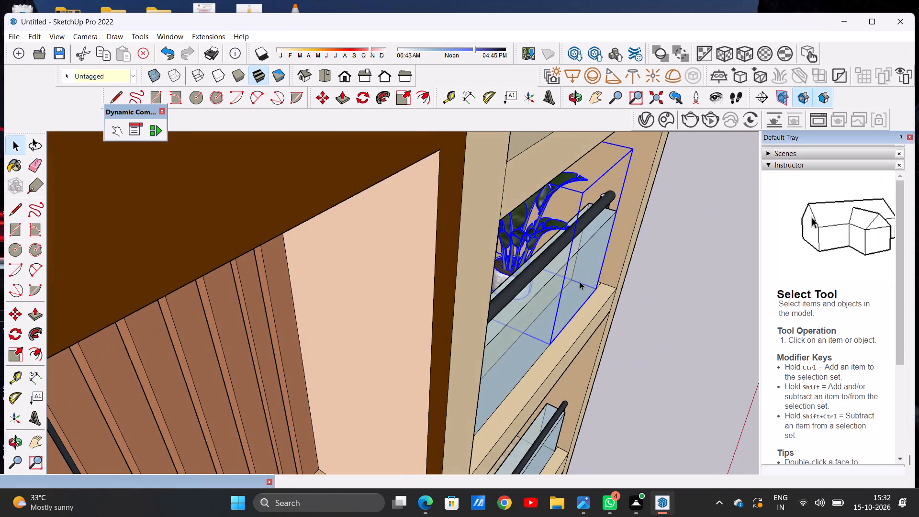
{"action": "scroll", "coordinate": [516, 265], "scroll_direction": "up", "scroll_amount": 16}
{"action": "middle_click_drag", "start_coordinate": [492, 316], "coordinate": [531, 316]}
{"action": "scroll", "coordinate": [477, 317], "scroll_direction": "down", "scroll_amount": 13}
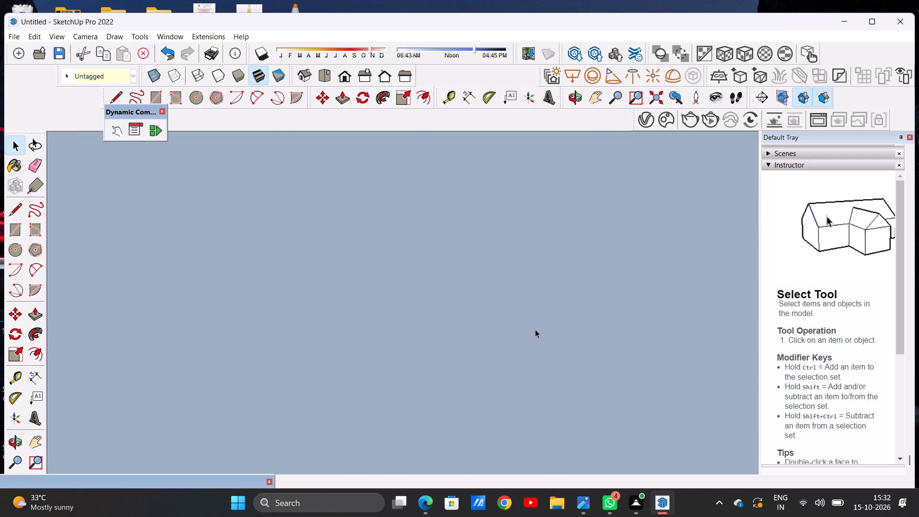
{"action": "left_click", "coordinate": [343, 72]}
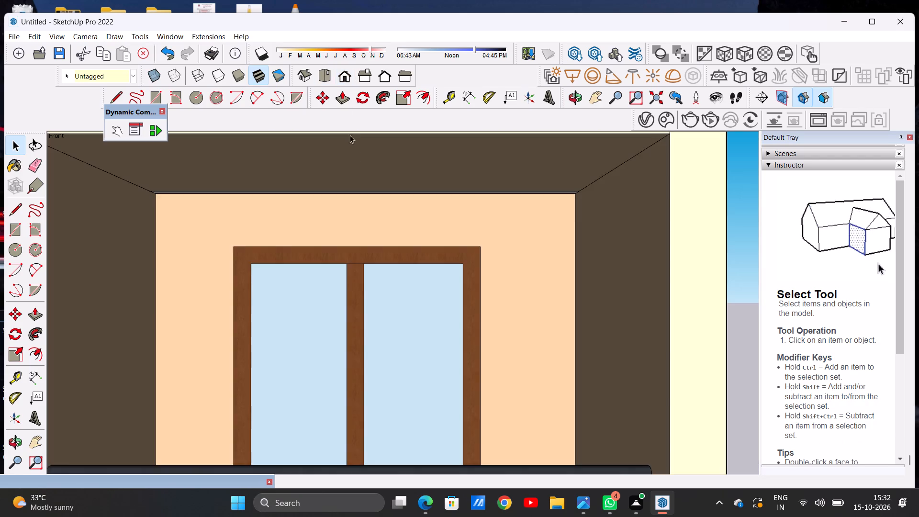
{"action": "scroll", "coordinate": [410, 214], "scroll_direction": "down", "scroll_amount": 12}
{"action": "left_click", "coordinate": [562, 231]}
{"action": "scroll", "coordinate": [437, 259], "scroll_direction": "down", "scroll_amount": 7}
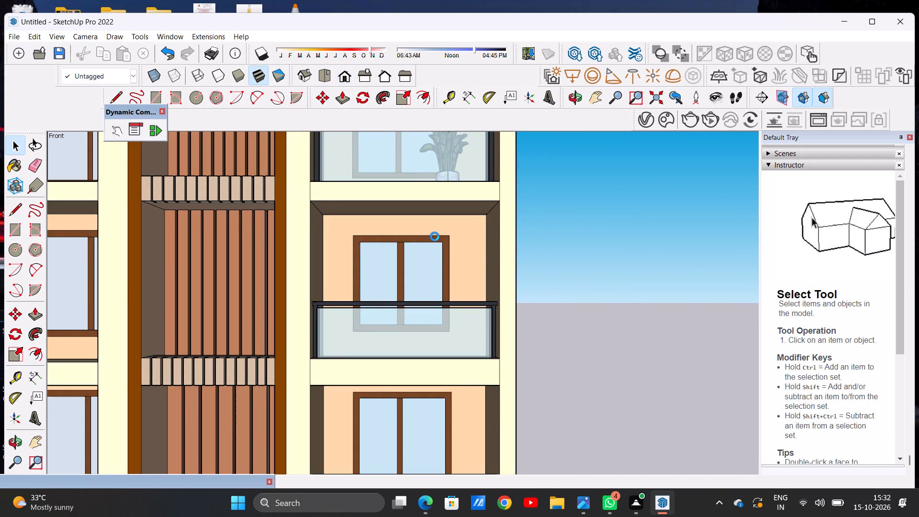
{"action": "scroll", "coordinate": [438, 256], "scroll_direction": "down", "scroll_amount": 14}
{"action": "scroll", "coordinate": [453, 229], "scroll_direction": "up", "scroll_amount": 20}
{"action": "middle_click_drag", "start_coordinate": [477, 258], "coordinate": [481, 264]}
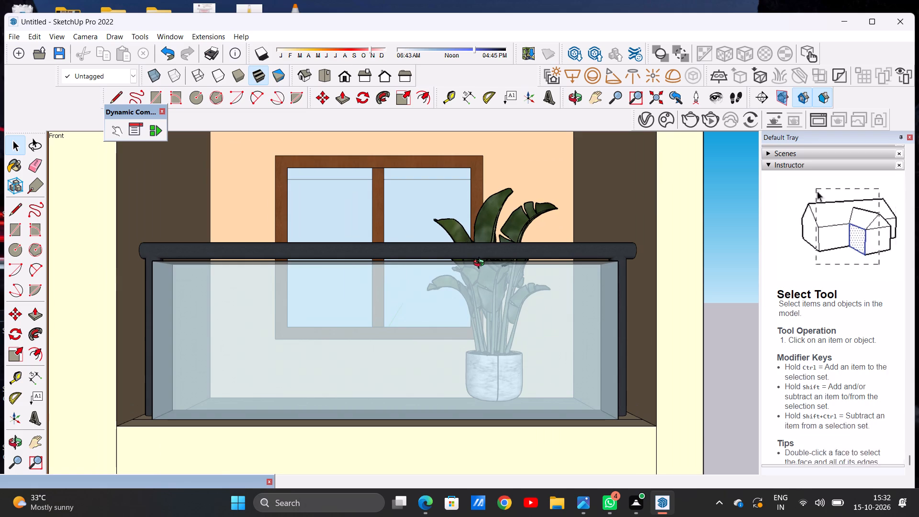
{"action": "middle_click_drag", "start_coordinate": [481, 264], "coordinate": [479, 328]}
{"action": "scroll", "coordinate": [586, 284], "scroll_direction": "down", "scroll_amount": 5}
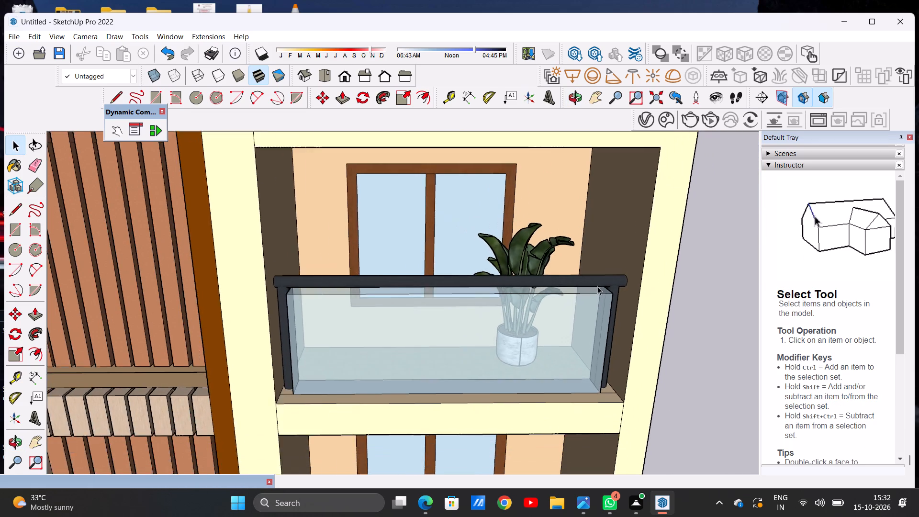
{"action": "scroll", "coordinate": [597, 286], "scroll_direction": "down", "scroll_amount": 1}
{"action": "scroll", "coordinate": [518, 282], "scroll_direction": "down", "scroll_amount": 17}
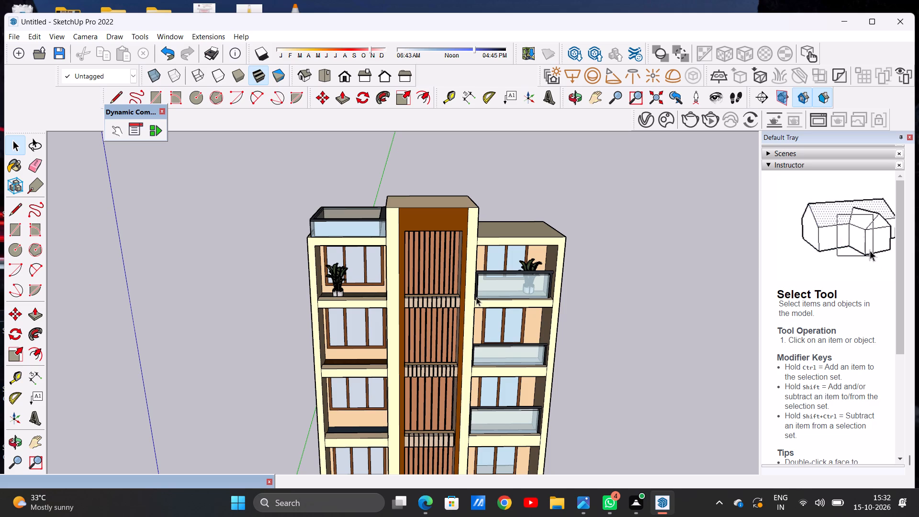
{"action": "scroll", "coordinate": [496, 293], "scroll_direction": "down", "scroll_amount": 16}
{"action": "scroll", "coordinate": [376, 189], "scroll_direction": "down", "scroll_amount": 4}
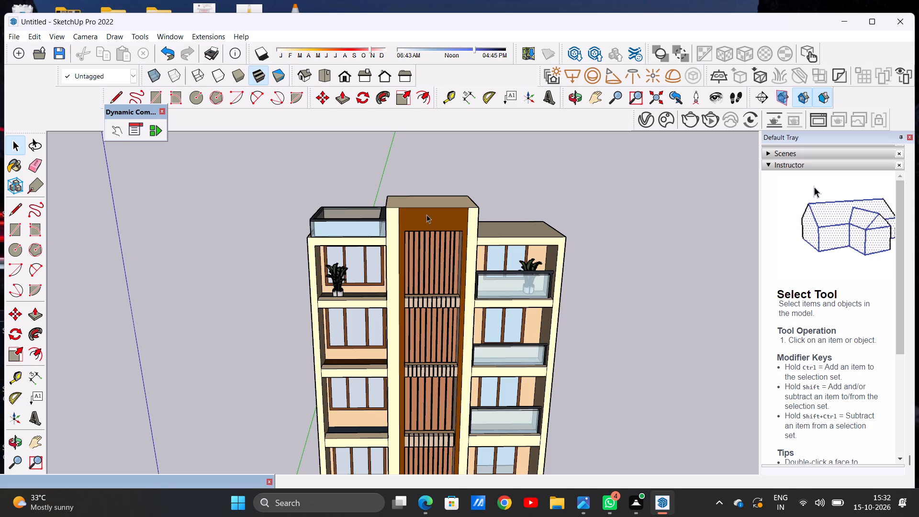
{"action": "scroll", "coordinate": [540, 285], "scroll_direction": "down", "scroll_amount": 8}
{"action": "scroll", "coordinate": [535, 377], "scroll_direction": "up", "scroll_amount": 7}
{"action": "scroll", "coordinate": [511, 300], "scroll_direction": "down", "scroll_amount": 3}
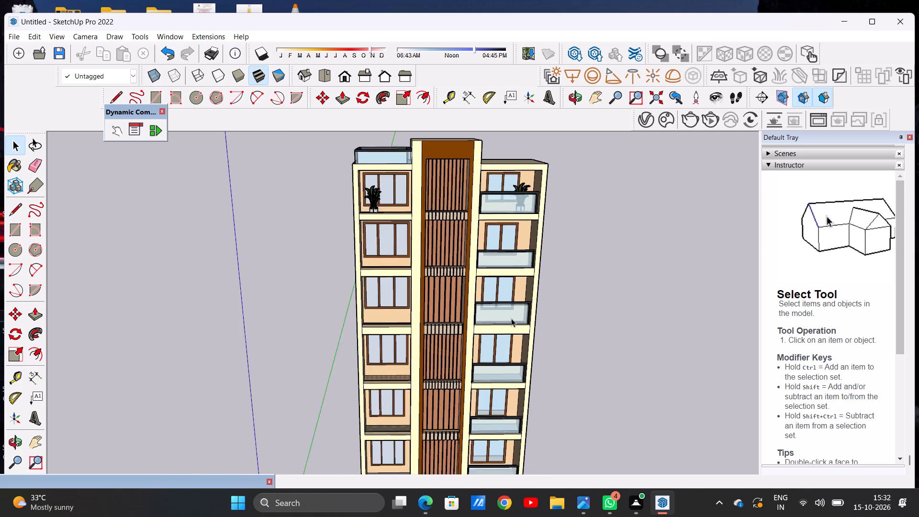
{"action": "scroll", "coordinate": [511, 318], "scroll_direction": "down", "scroll_amount": 2}
Copy the potted plant by its outer front base corner from the top glass-railed balcony to the matching corner of the balcony below.
{"action": "scroll", "coordinate": [517, 222], "scroll_direction": "up", "scroll_amount": 13}
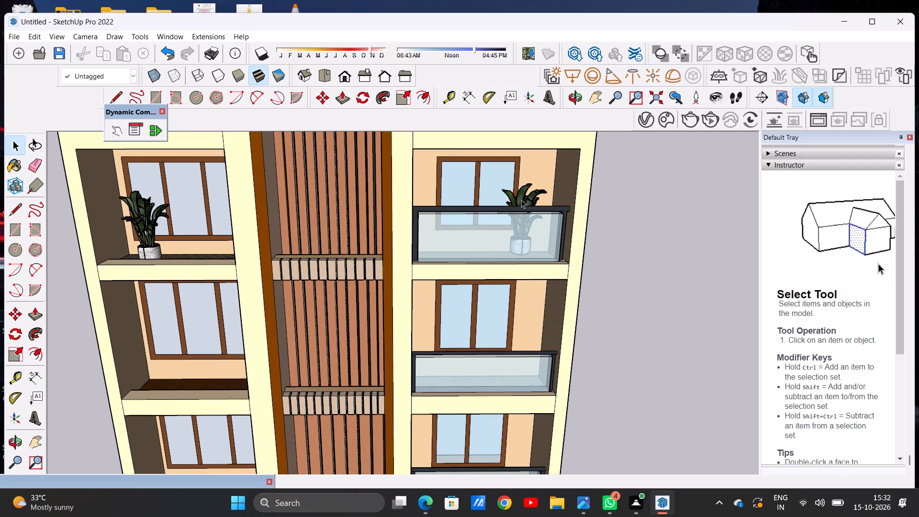
{"action": "left_click", "coordinate": [521, 200]}
{"action": "key", "text": "m"}
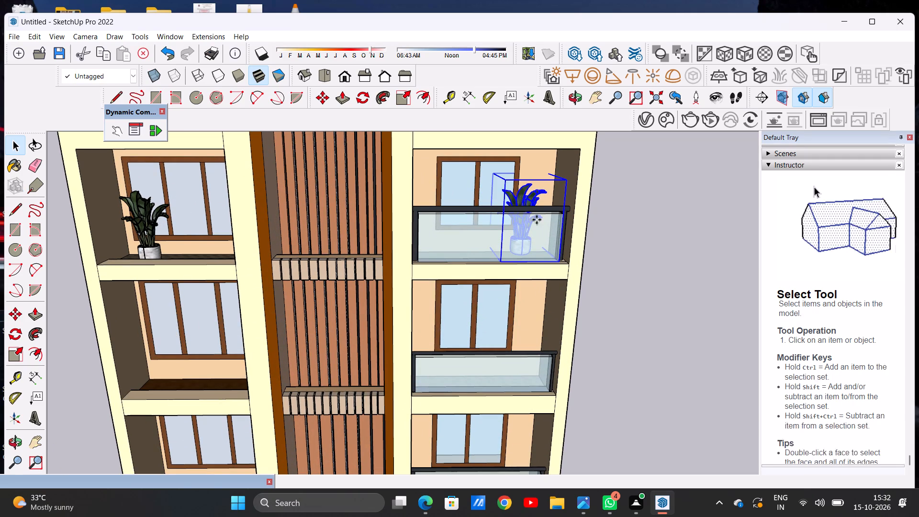
{"action": "left_click", "coordinate": [559, 261]}
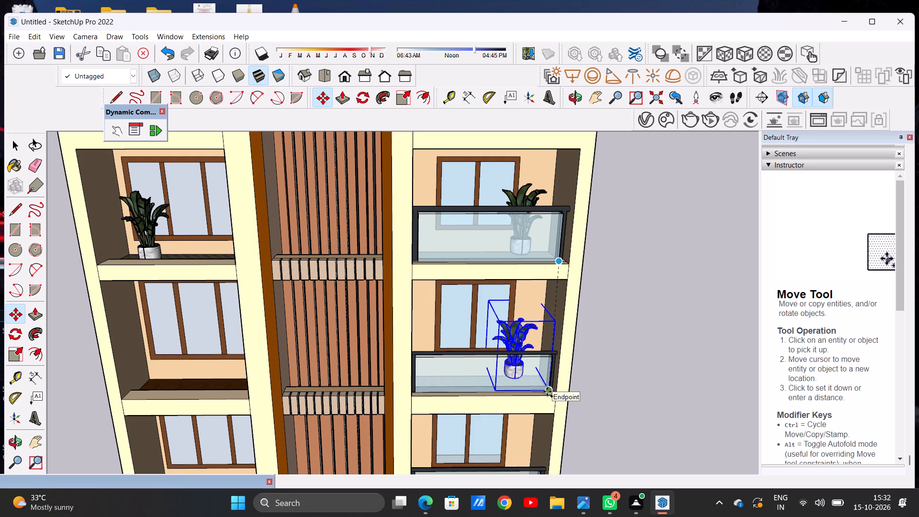
{"action": "left_click", "coordinate": [547, 392]}
{"action": "key", "text": "space"}
{"action": "left_click", "coordinate": [624, 346]}
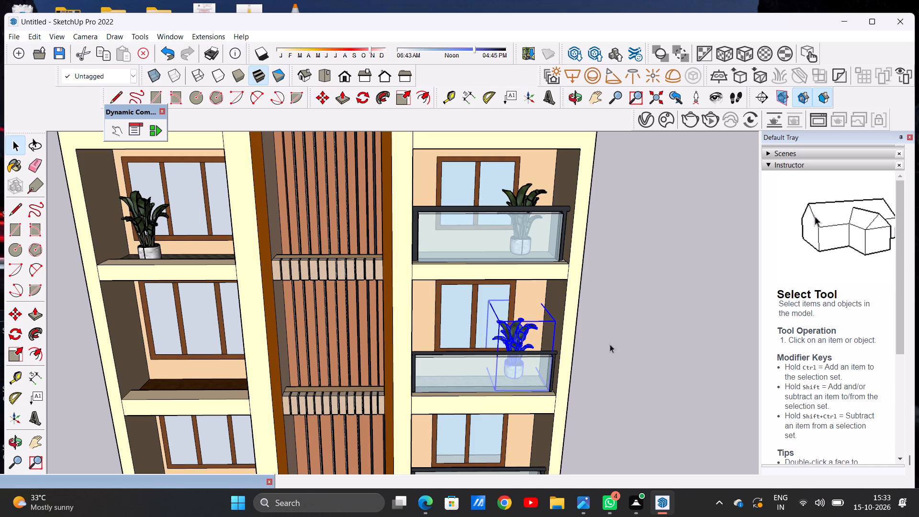
Examine the copied plant's placement behind the second glass railing, both close up and against the facade.
{"action": "middle_click_drag", "start_coordinate": [449, 331], "coordinate": [571, 344]}
{"action": "scroll", "coordinate": [499, 323], "scroll_direction": "up", "scroll_amount": 7}
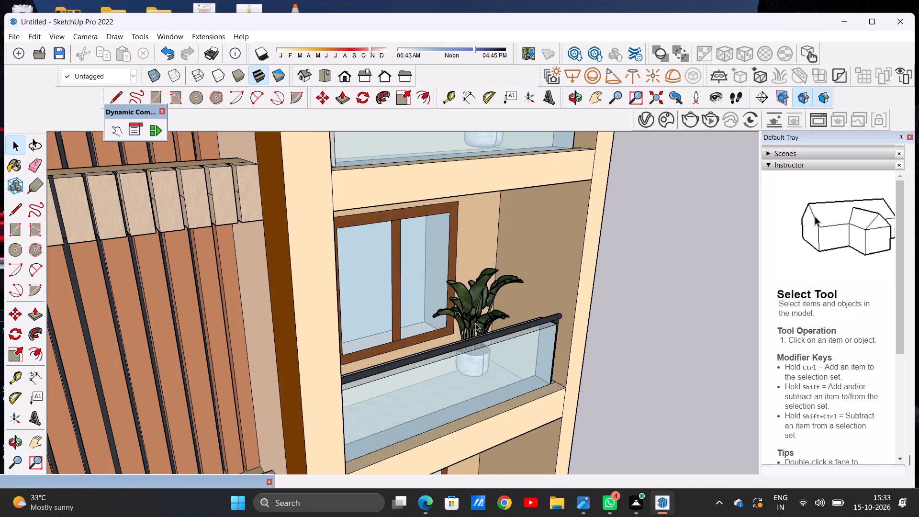
{"action": "scroll", "coordinate": [475, 323], "scroll_direction": "up", "scroll_amount": 6}
{"action": "middle_click_drag", "start_coordinate": [436, 332], "coordinate": [554, 365]}
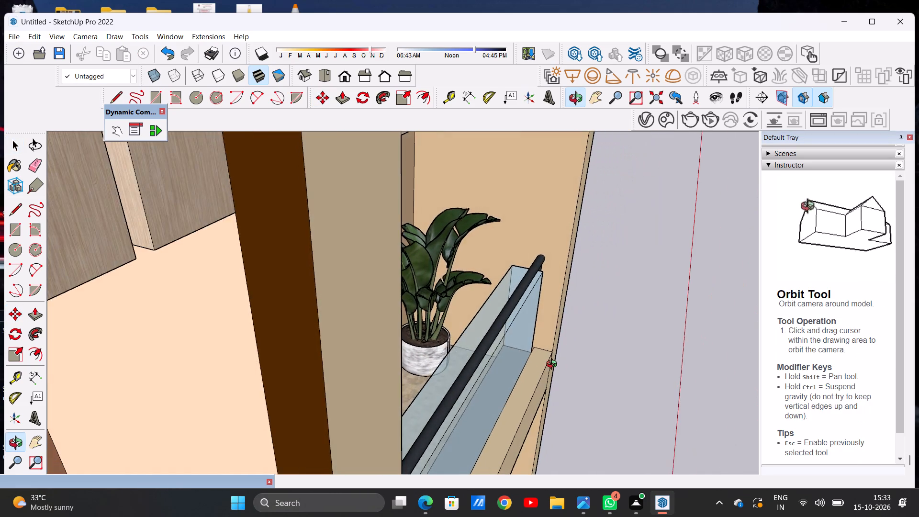
{"action": "middle_click_drag", "start_coordinate": [554, 365], "coordinate": [354, 315]}
{"action": "scroll", "coordinate": [522, 328], "scroll_direction": "down", "scroll_amount": 8}
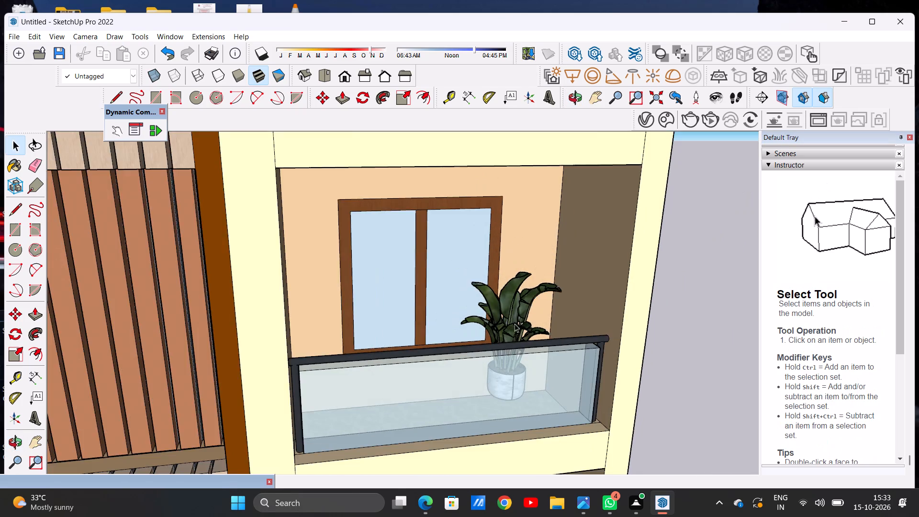
{"action": "scroll", "coordinate": [515, 324], "scroll_direction": "down", "scroll_amount": 17}
{"action": "middle_click_drag", "start_coordinate": [476, 337], "coordinate": [428, 377]}
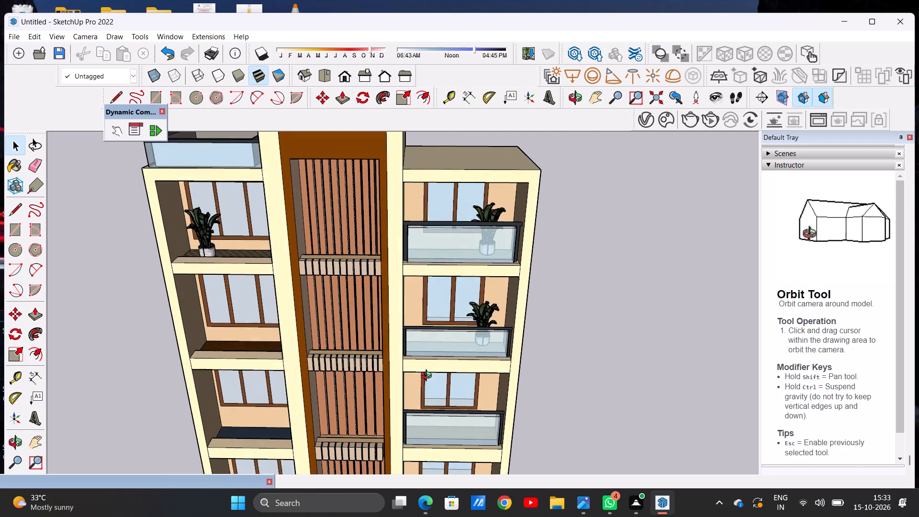
{"action": "middle_click_drag", "start_coordinate": [428, 377], "coordinate": [428, 380]}
Move the second glass-railed balcony's plant by its inner front base corner to the balcony's inner front corner, beside the slatted centre, and deselect it.
{"action": "scroll", "coordinate": [486, 306], "scroll_direction": "up", "scroll_amount": 16}
{"action": "left_click", "coordinate": [477, 336]}
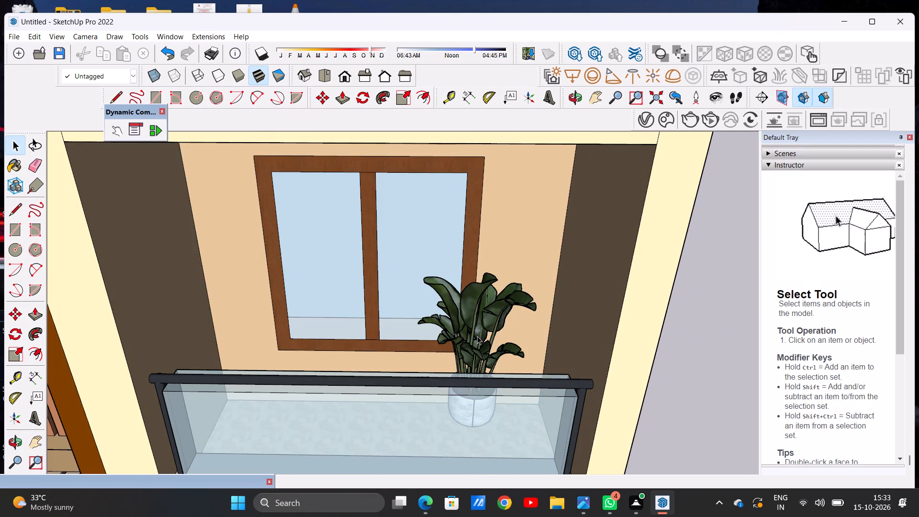
{"action": "key", "text": "m"}
{"action": "scroll", "coordinate": [482, 308], "scroll_direction": "down", "scroll_amount": 9}
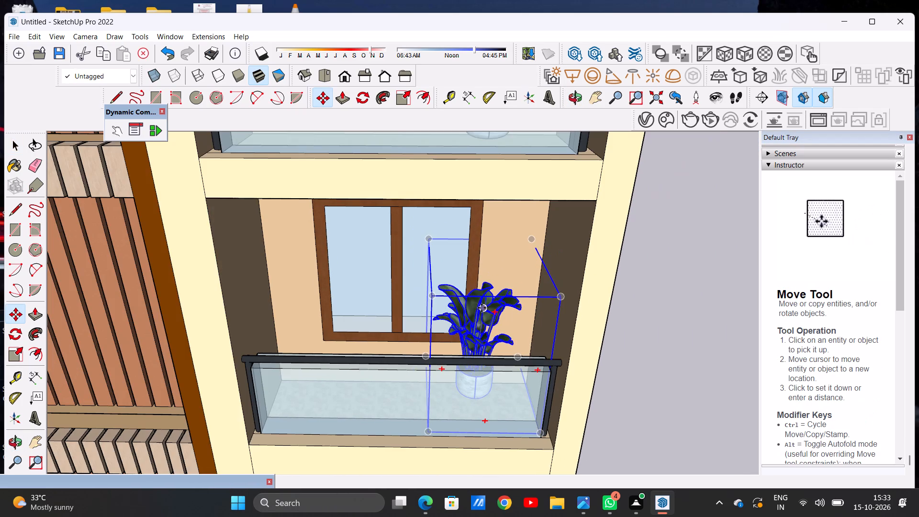
{"action": "left_click", "coordinate": [427, 433]}
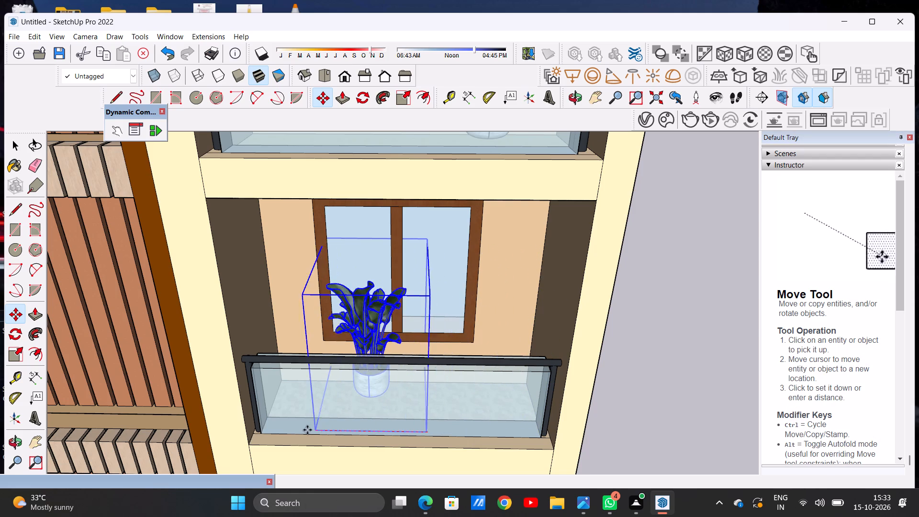
{"action": "left_click", "coordinate": [259, 432]}
{"action": "key", "text": "space"}
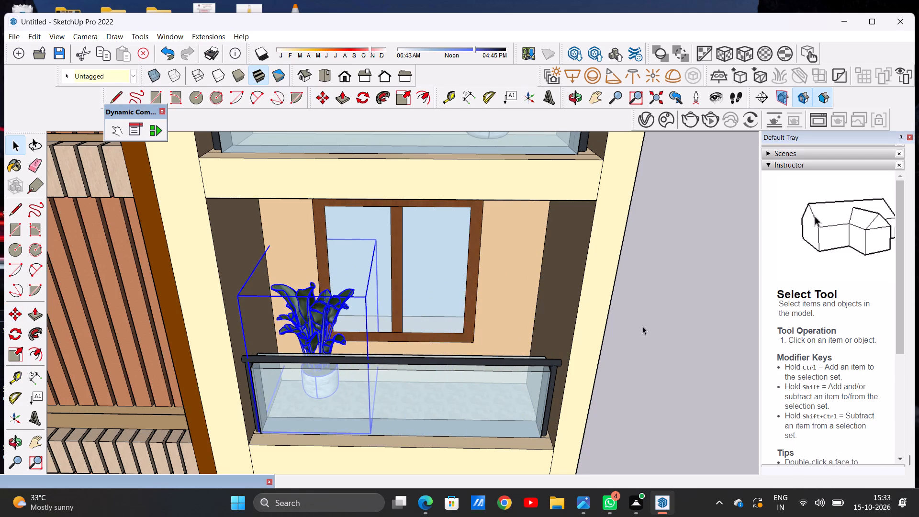
{"action": "left_click", "coordinate": [642, 326]}
Examine the moved plant at the inner end of the second glass-railed balcony, both close up and against the whole tower.
{"action": "scroll", "coordinate": [417, 282], "scroll_direction": "up", "scroll_amount": 5}
{"action": "middle_click_drag", "start_coordinate": [360, 344], "coordinate": [246, 346]}
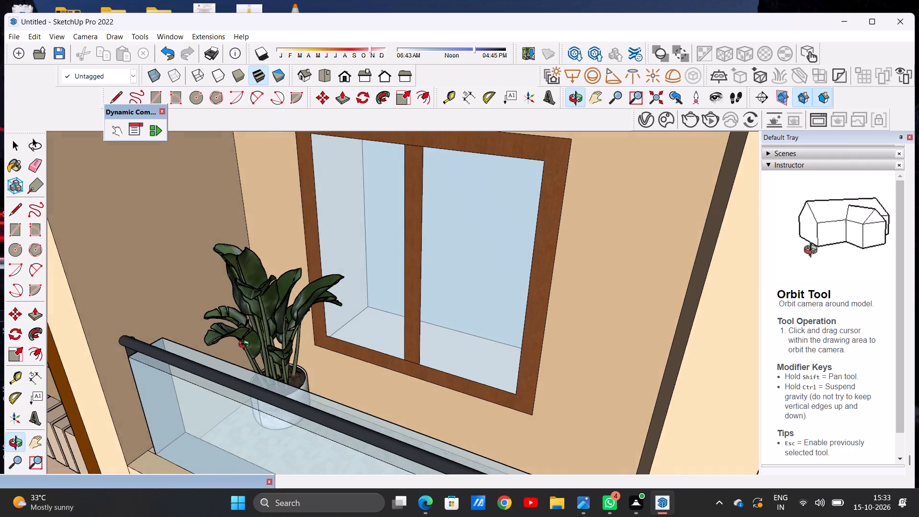
{"action": "middle_click_drag", "start_coordinate": [246, 346], "coordinate": [328, 344]}
{"action": "scroll", "coordinate": [328, 344], "scroll_direction": "up", "scroll_amount": 1}
{"action": "scroll", "coordinate": [500, 301], "scroll_direction": "down", "scroll_amount": 7}
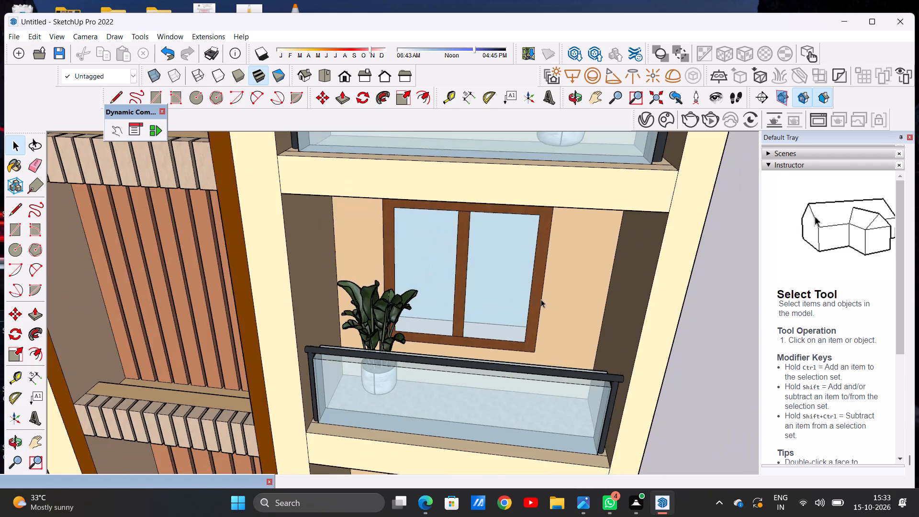
{"action": "scroll", "coordinate": [528, 295], "scroll_direction": "down", "scroll_amount": 19}
{"action": "scroll", "coordinate": [517, 340], "scroll_direction": "down", "scroll_amount": 4}
{"action": "middle_click_drag", "start_coordinate": [483, 345], "coordinate": [518, 360]}
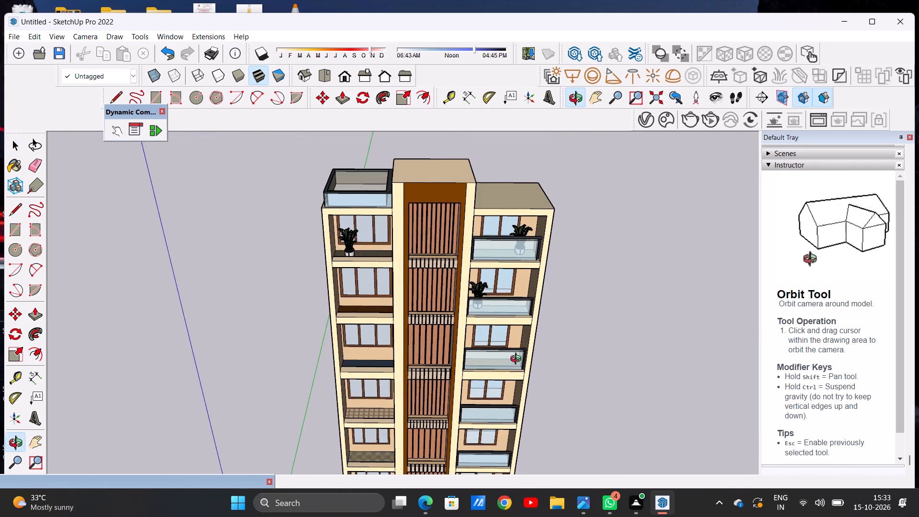
{"action": "middle_click_drag", "start_coordinate": [518, 360], "coordinate": [527, 359]}
Copy the second glass-railed balcony's plant by its outer front base corner to the outer front corner of the third glass-railed balcony, and deselect it.
{"action": "scroll", "coordinate": [527, 357], "scroll_direction": "up", "scroll_amount": 12}
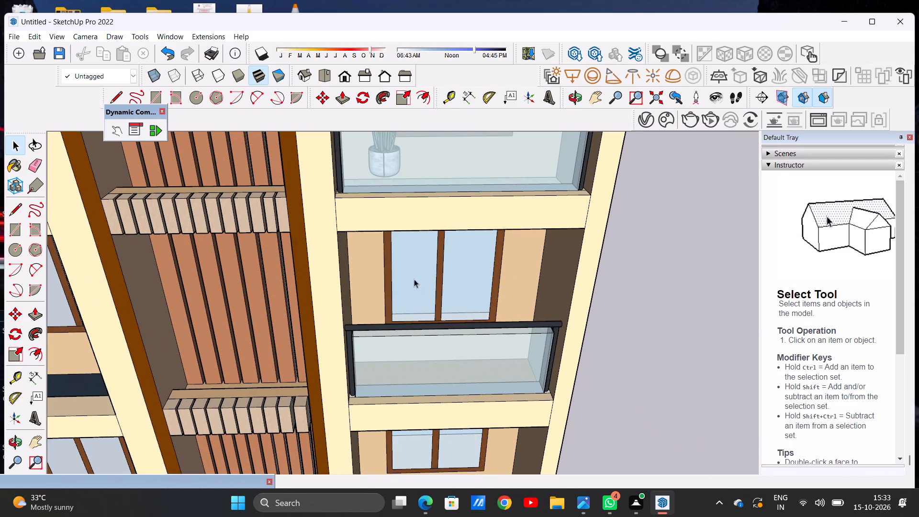
{"action": "scroll", "coordinate": [432, 232], "scroll_direction": "down", "scroll_amount": 4}
{"action": "middle_click_drag", "start_coordinate": [444, 247], "coordinate": [445, 287]}
{"action": "scroll", "coordinate": [445, 289], "scroll_direction": "down", "scroll_amount": 8}
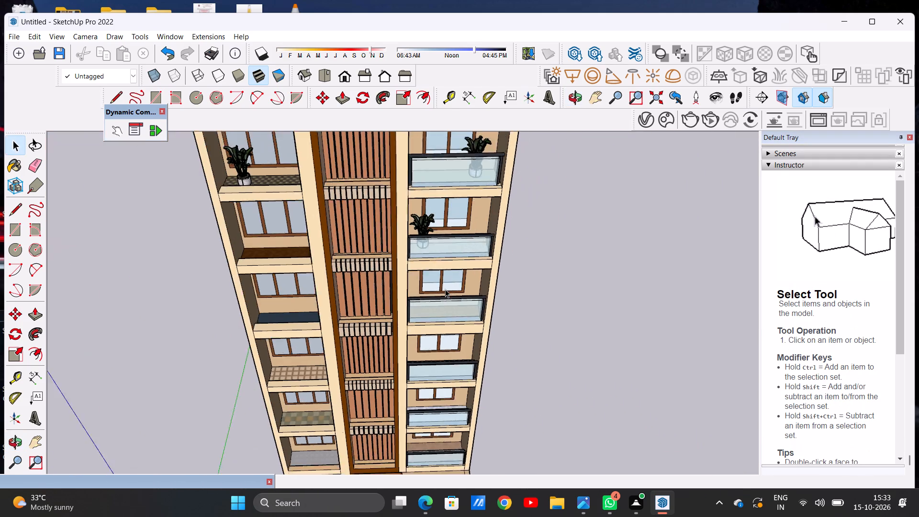
{"action": "scroll", "coordinate": [426, 226], "scroll_direction": "up", "scroll_amount": 20}
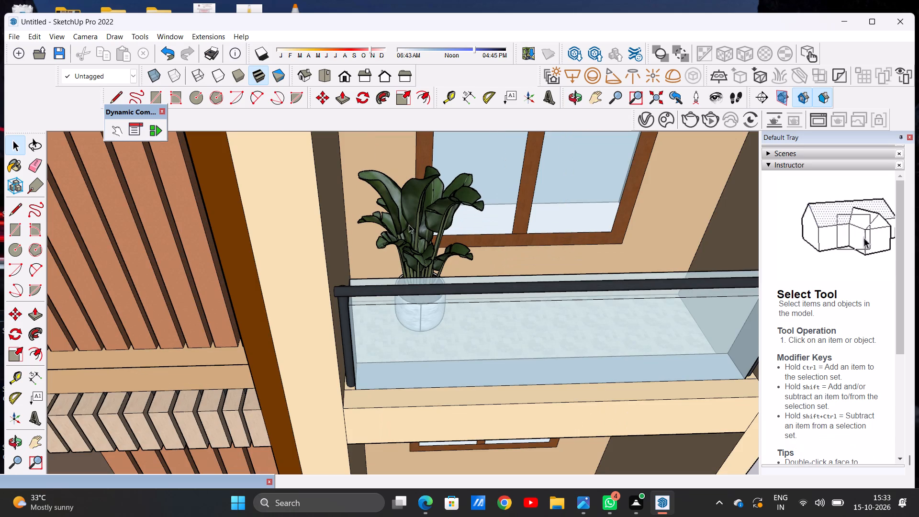
{"action": "left_click", "coordinate": [416, 225]}
{"action": "key", "text": "m"}
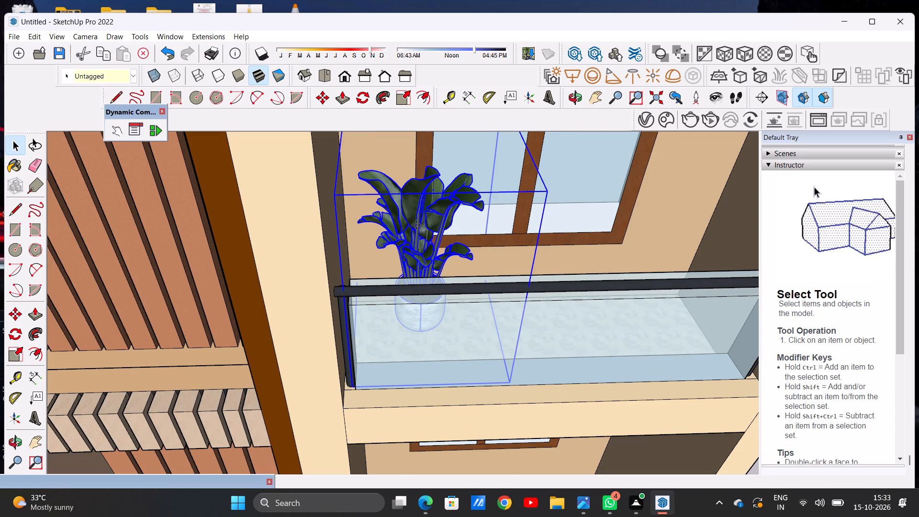
{"action": "left_click", "coordinate": [512, 382]}
{"action": "scroll", "coordinate": [512, 382], "scroll_direction": "down", "scroll_amount": 11}
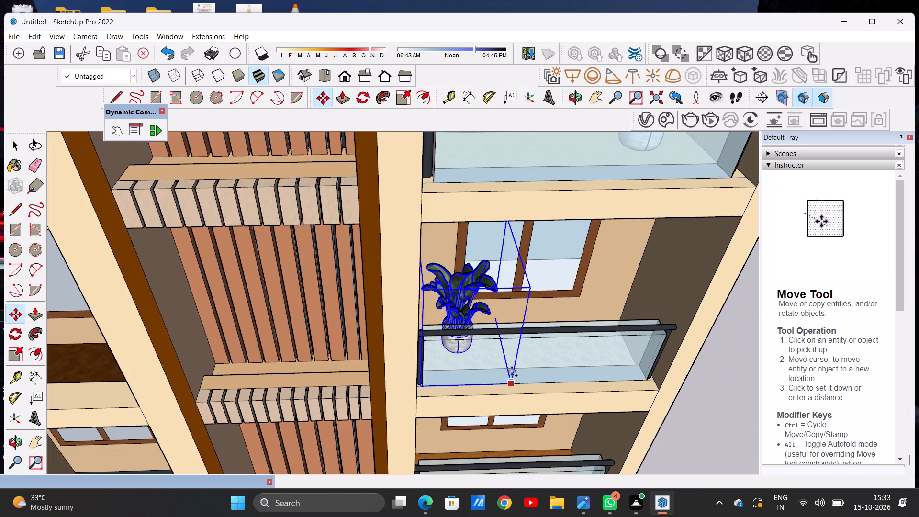
{"action": "scroll", "coordinate": [512, 371], "scroll_direction": "down", "scroll_amount": 16}
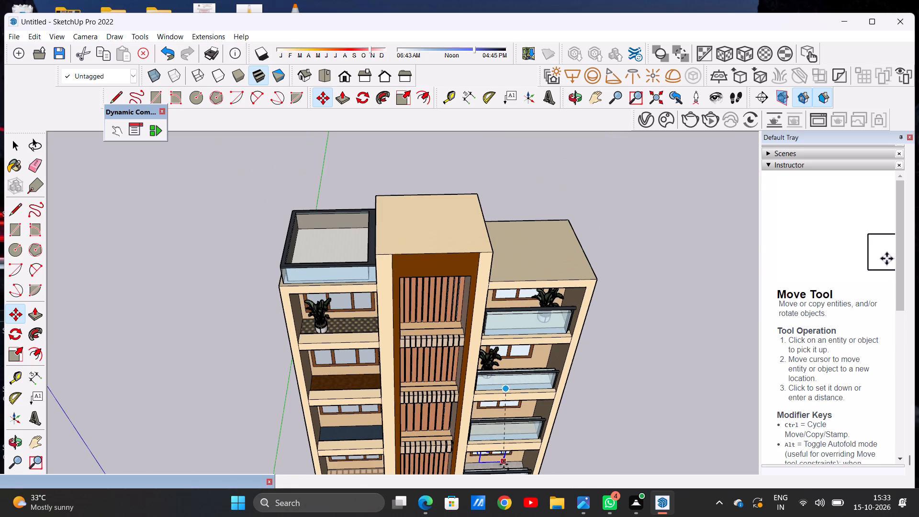
{"action": "scroll", "coordinate": [480, 440], "scroll_direction": "up", "scroll_amount": 14}
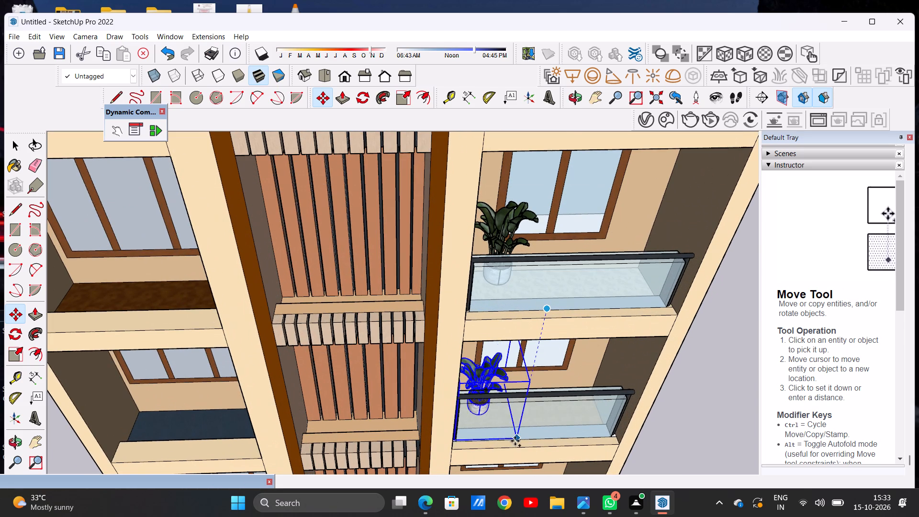
{"action": "scroll", "coordinate": [515, 445], "scroll_direction": "up", "scroll_amount": 10}
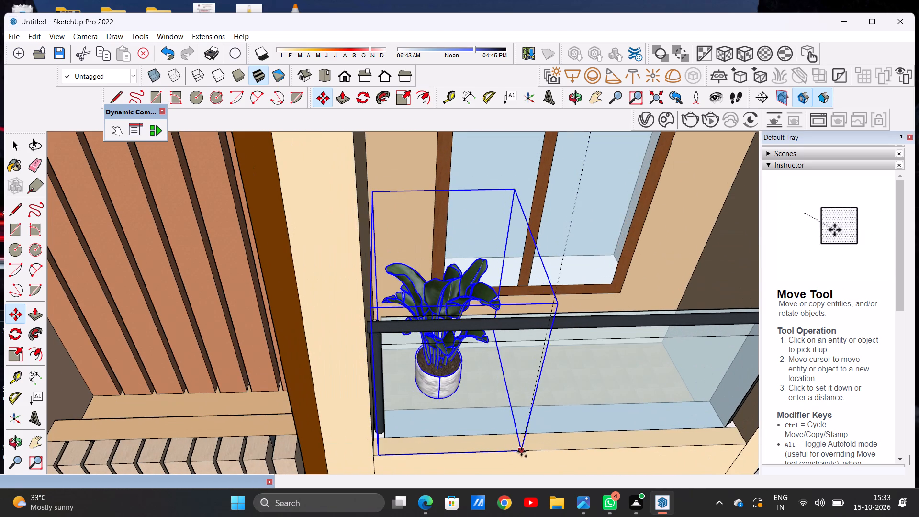
{"action": "scroll", "coordinate": [531, 445], "scroll_direction": "down", "scroll_amount": 13}
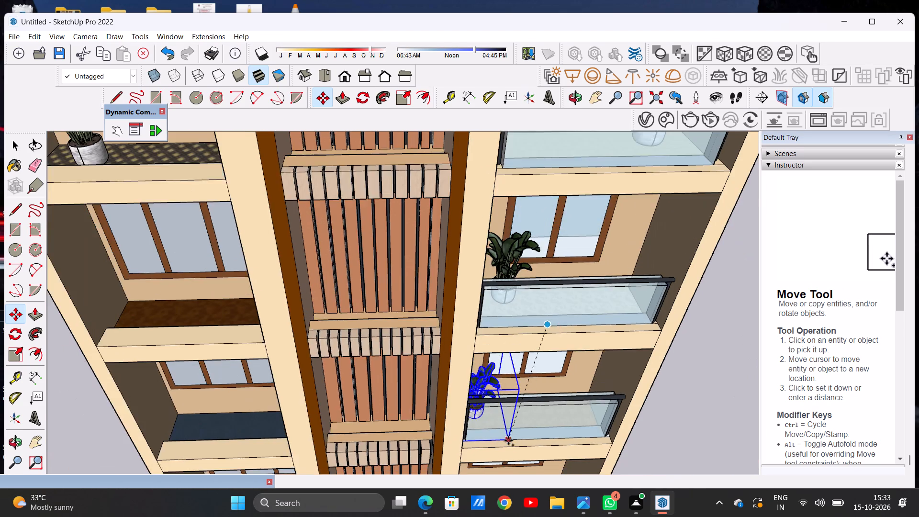
{"action": "scroll", "coordinate": [583, 442], "scroll_direction": "up", "scroll_amount": 4}
{"action": "scroll", "coordinate": [584, 442], "scroll_direction": "down", "scroll_amount": 1}
{"action": "scroll", "coordinate": [584, 442], "scroll_direction": "up", "scroll_amount": 6}
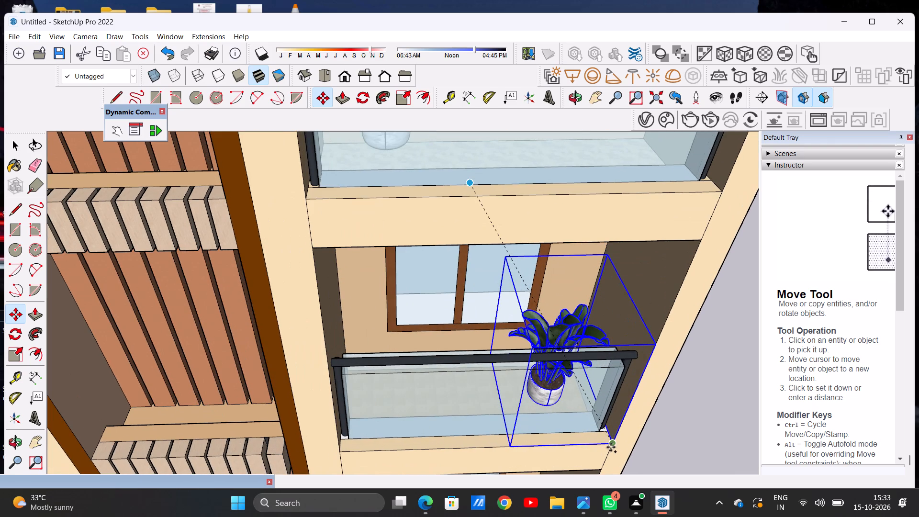
{"action": "left_click", "coordinate": [610, 447]}
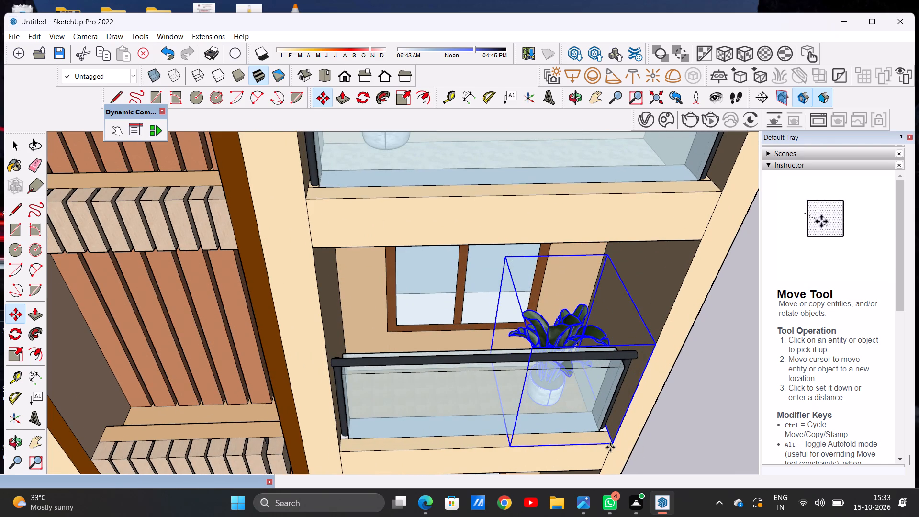
{"action": "key", "text": "space"}
{"action": "left_click", "coordinate": [698, 420]}
Examine the new plant behind the third glass railing and the alternating plant arrangement across the whole facade.
{"action": "scroll", "coordinate": [606, 403], "scroll_direction": "down", "scroll_amount": 7}
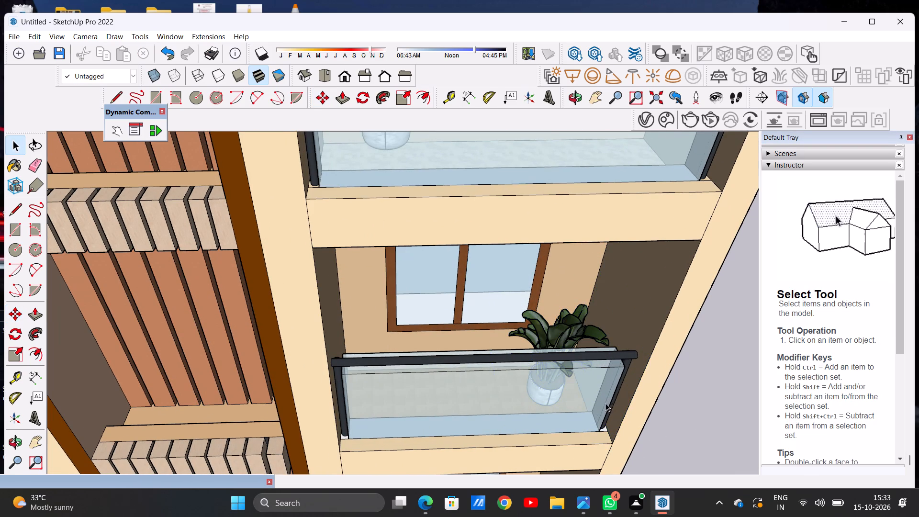
{"action": "middle_click_drag", "start_coordinate": [537, 384], "coordinate": [610, 333]}
{"action": "scroll", "coordinate": [555, 328], "scroll_direction": "up", "scroll_amount": 2}
{"action": "scroll", "coordinate": [555, 328], "scroll_direction": "down", "scroll_amount": 1}
{"action": "scroll", "coordinate": [555, 328], "scroll_direction": "up", "scroll_amount": 4}
{"action": "middle_click_drag", "start_coordinate": [531, 326], "coordinate": [531, 327]}
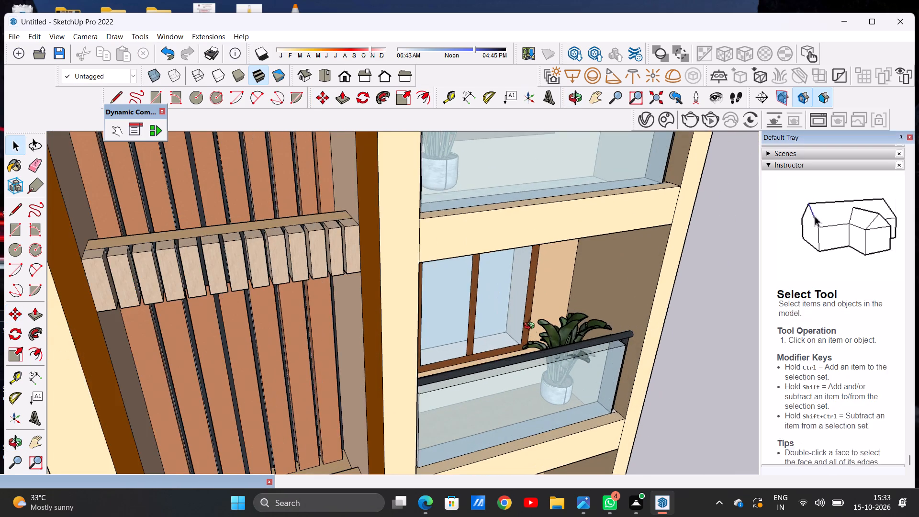
{"action": "middle_click_drag", "start_coordinate": [531, 327], "coordinate": [459, 310]}
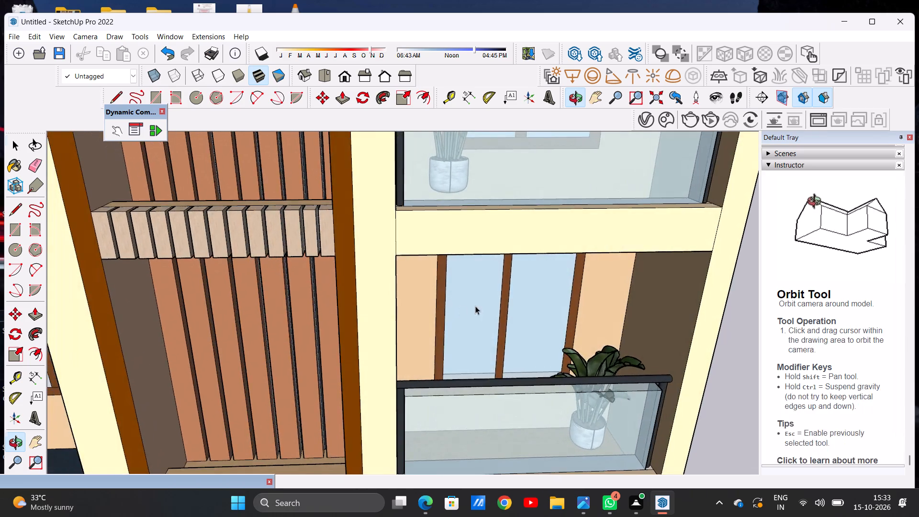
{"action": "scroll", "coordinate": [510, 301], "scroll_direction": "down", "scroll_amount": 20}
{"action": "scroll", "coordinate": [510, 301], "scroll_direction": "down", "scroll_amount": 7}
{"action": "scroll", "coordinate": [540, 357], "scroll_direction": "up", "scroll_amount": 7}
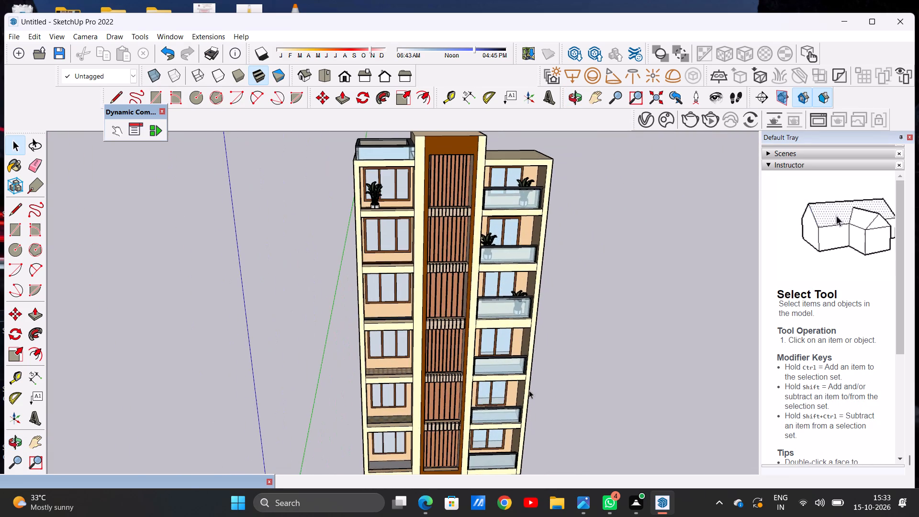
Copy the third glass-railed balcony's plant by its outer front base corner to the fourth balcony's front edge near the slatted centre, and deselect it.
{"action": "middle_click_drag", "start_coordinate": [529, 390], "coordinate": [486, 373]}
{"action": "scroll", "coordinate": [495, 370], "scroll_direction": "up", "scroll_amount": 1}
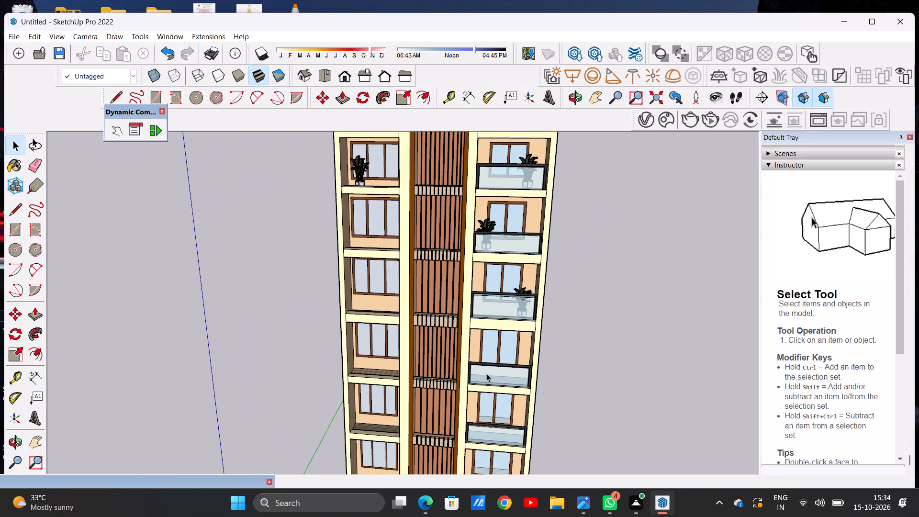
{"action": "scroll", "coordinate": [492, 383], "scroll_direction": "up", "scroll_amount": 6}
{"action": "middle_click_drag", "start_coordinate": [484, 352], "coordinate": [501, 435]}
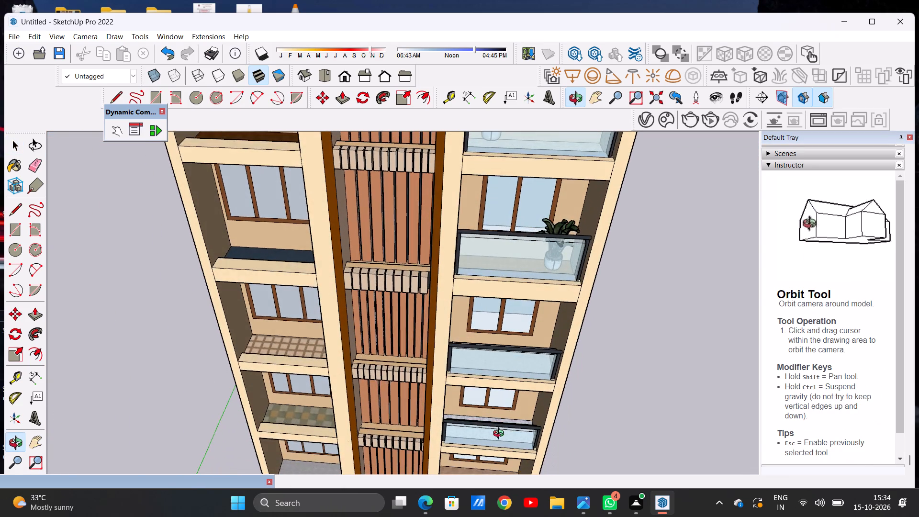
{"action": "middle_click_drag", "start_coordinate": [501, 435], "coordinate": [512, 431]}
{"action": "scroll", "coordinate": [554, 220], "scroll_direction": "up", "scroll_amount": 4}
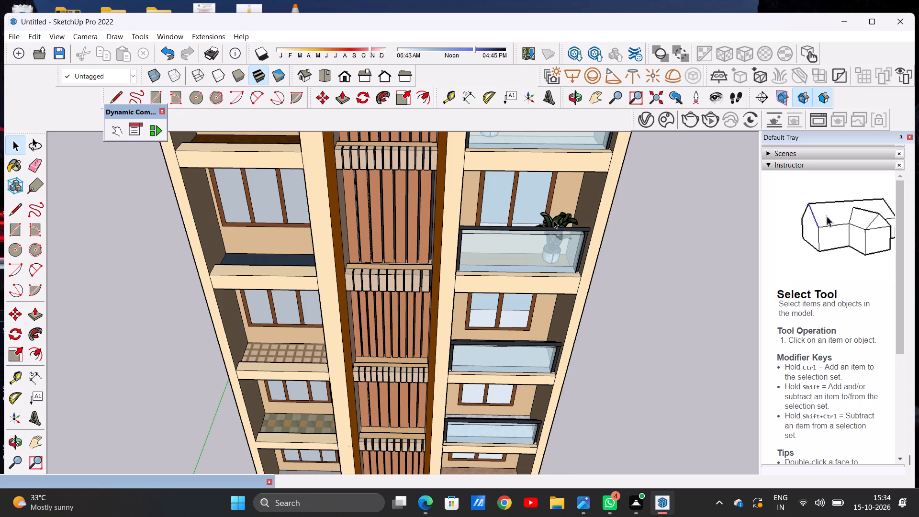
{"action": "scroll", "coordinate": [554, 220], "scroll_direction": "up", "scroll_amount": 2}
{"action": "left_click", "coordinate": [564, 225]}
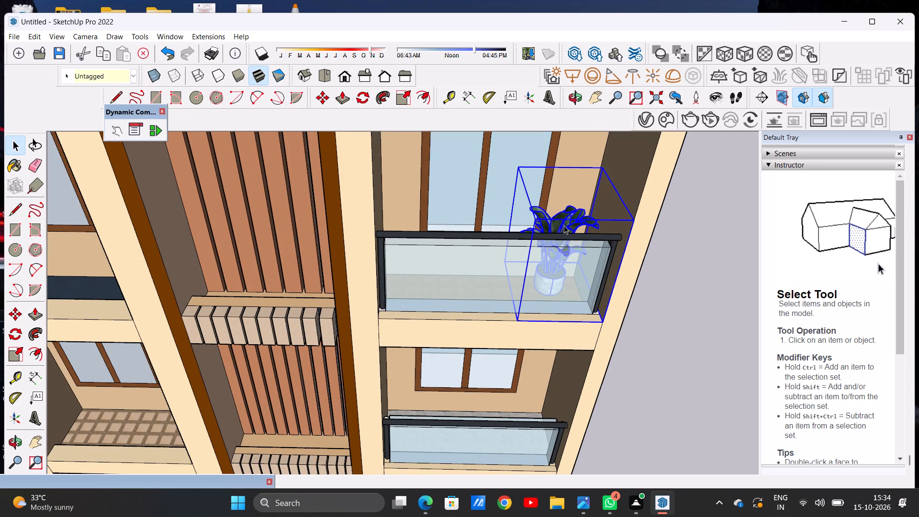
{"action": "key", "text": "m"}
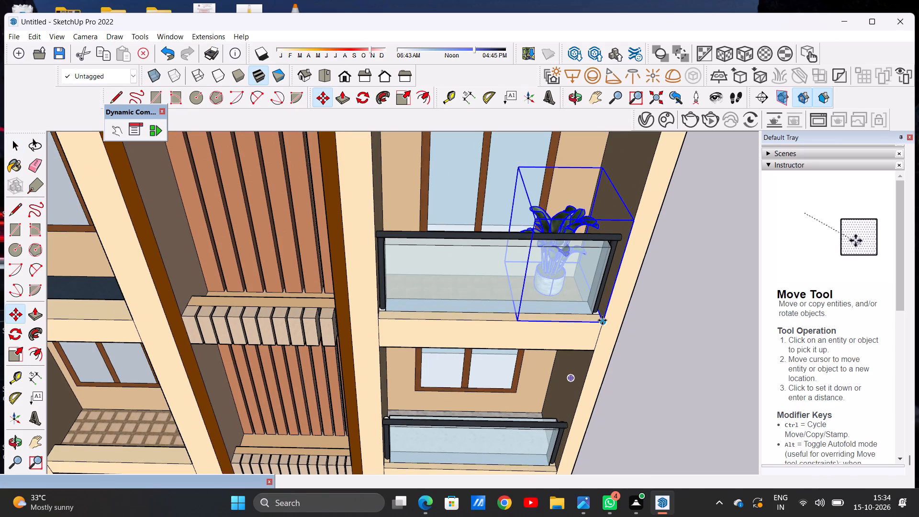
{"action": "left_click", "coordinate": [602, 320]}
{"action": "scroll", "coordinate": [602, 320], "scroll_direction": "down", "scroll_amount": 6}
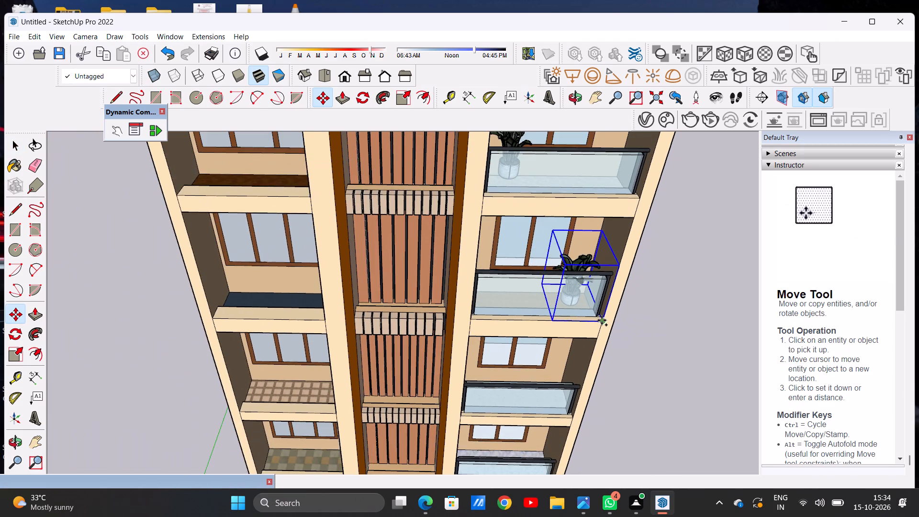
{"action": "scroll", "coordinate": [602, 320], "scroll_direction": "down", "scroll_amount": 6}
{"action": "scroll", "coordinate": [579, 395], "scroll_direction": "up", "scroll_amount": 13}
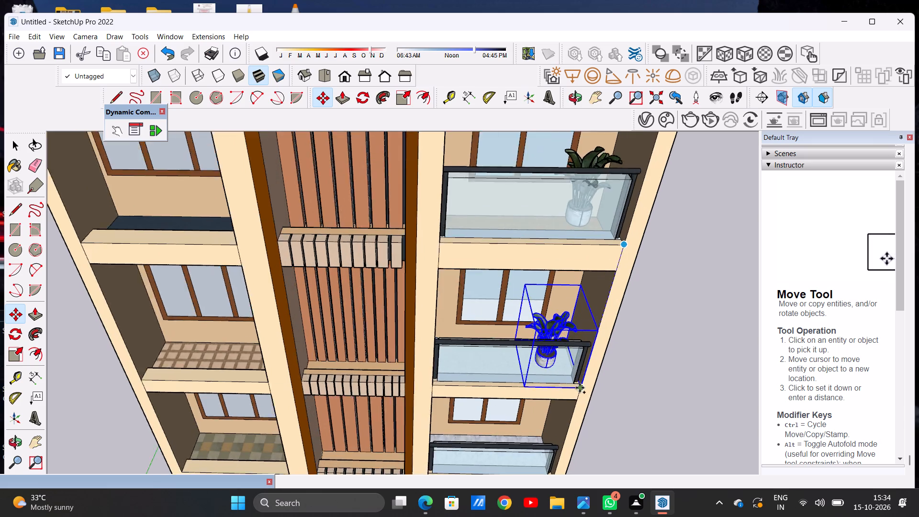
{"action": "scroll", "coordinate": [580, 388], "scroll_direction": "up", "scroll_amount": 5}
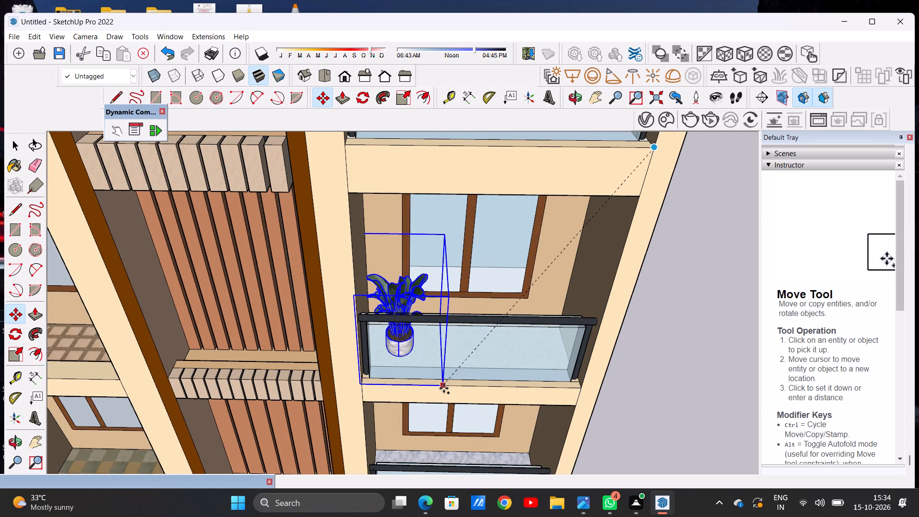
{"action": "left_click", "coordinate": [445, 388]}
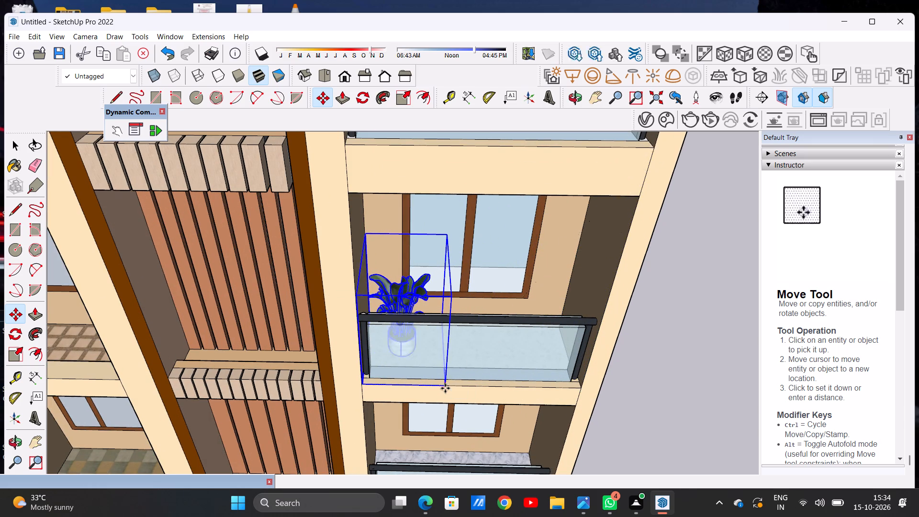
{"action": "key", "text": "space"}
{"action": "left_click", "coordinate": [660, 328]}
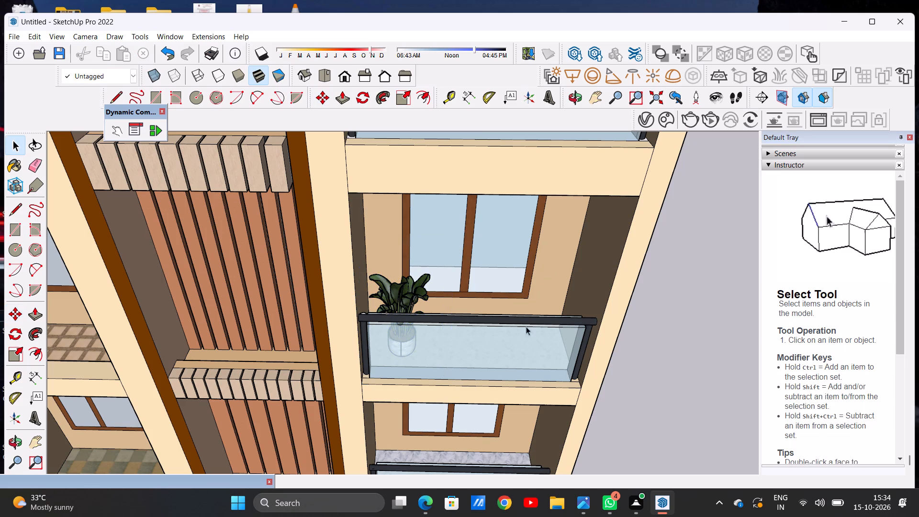
Copy the fourth glass-railed balcony's plant by its outer front base corner to the outer front corner of the fifth balcony, and deselect it.
{"action": "middle_click_drag", "start_coordinate": [483, 310], "coordinate": [475, 289]}
{"action": "scroll", "coordinate": [443, 294], "scroll_direction": "down", "scroll_amount": 20}
{"action": "scroll", "coordinate": [443, 294], "scroll_direction": "down", "scroll_amount": 10}
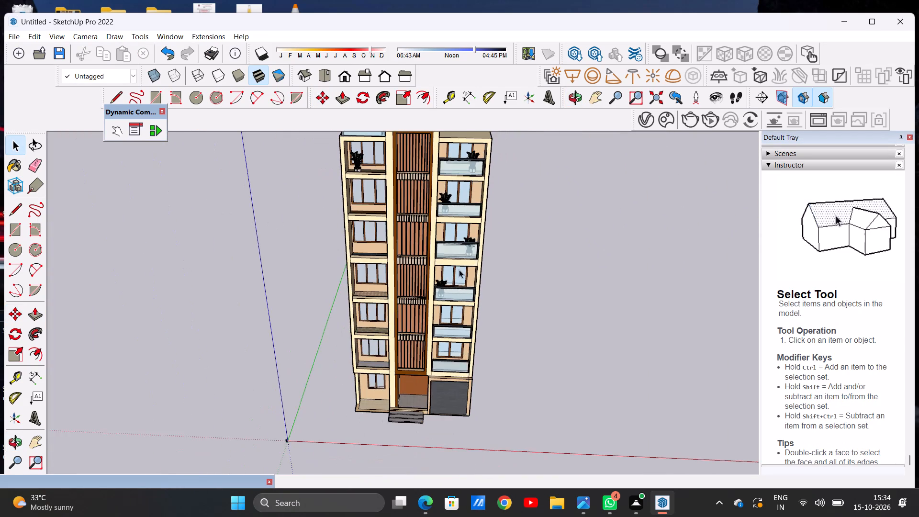
{"action": "scroll", "coordinate": [459, 270], "scroll_direction": "down", "scroll_amount": 5}
{"action": "scroll", "coordinate": [458, 296], "scroll_direction": "up", "scroll_amount": 16}
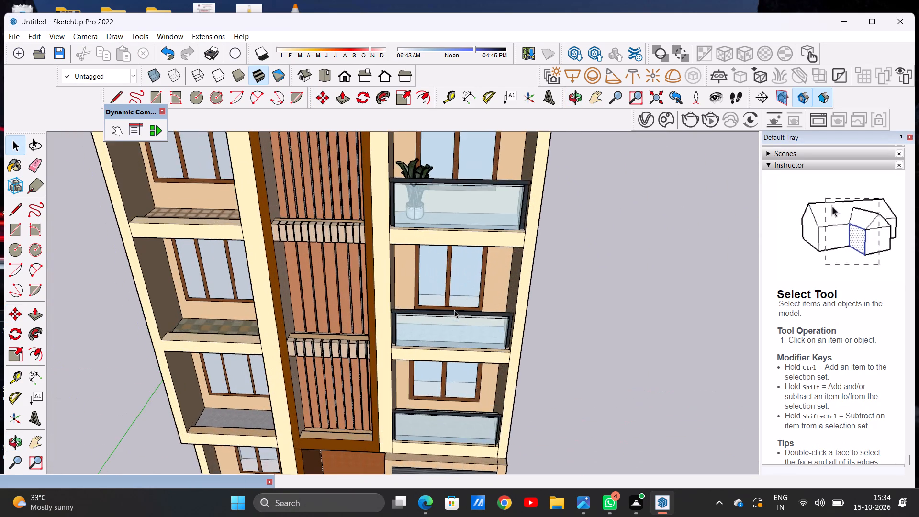
{"action": "scroll", "coordinate": [454, 310], "scroll_direction": "up", "scroll_amount": 3}
{"action": "middle_click_drag", "start_coordinate": [444, 278], "coordinate": [444, 305]}
{"action": "scroll", "coordinate": [444, 305], "scroll_direction": "down", "scroll_amount": 6}
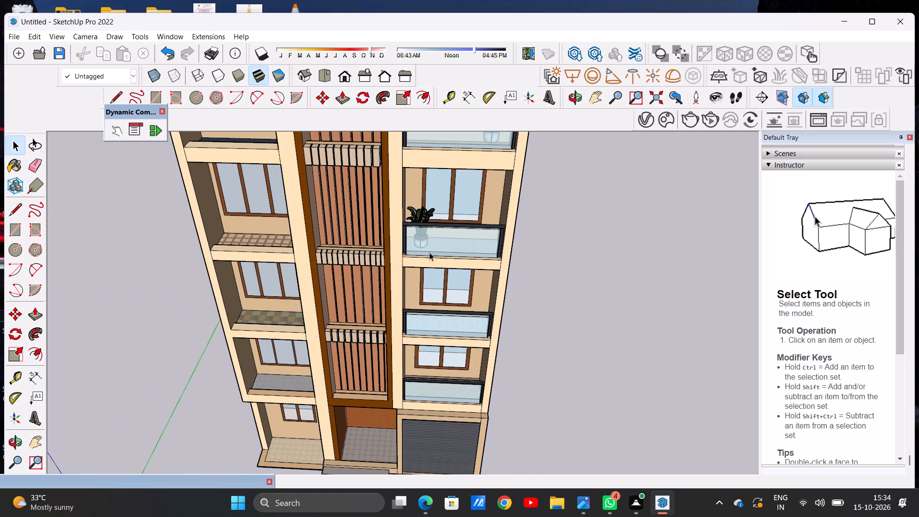
{"action": "scroll", "coordinate": [424, 226], "scroll_direction": "up", "scroll_amount": 6}
{"action": "left_click", "coordinate": [414, 211]}
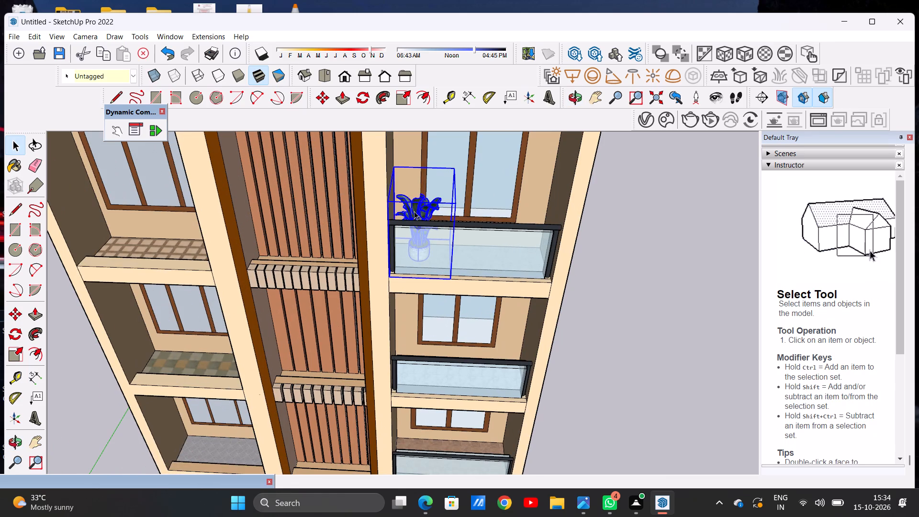
{"action": "key", "text": "m"}
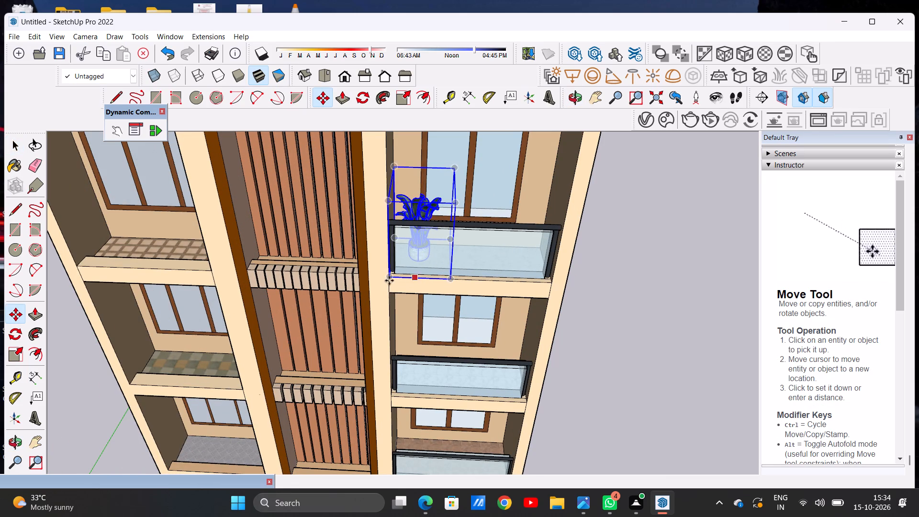
{"action": "left_click", "coordinate": [449, 276]}
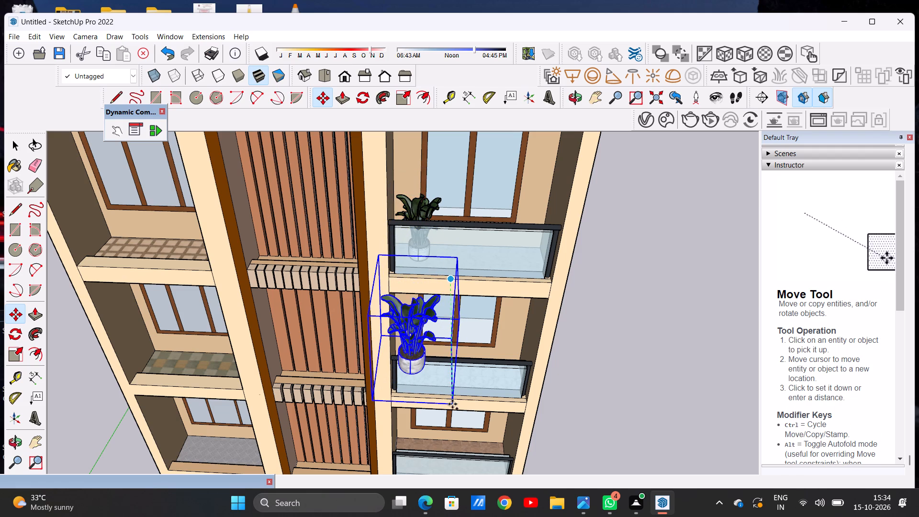
{"action": "left_click", "coordinate": [525, 407]}
{"action": "key", "text": "space"}
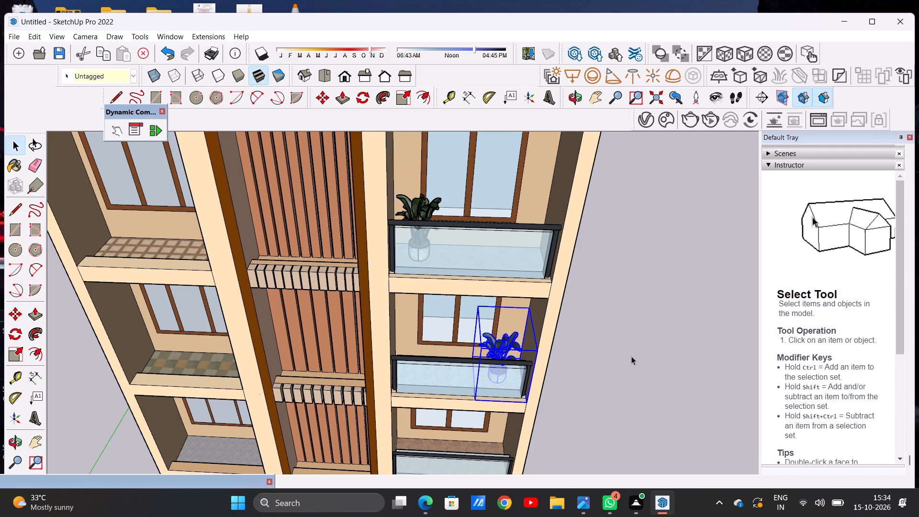
{"action": "left_click", "coordinate": [632, 355]}
Examine the new plant behind the fifth glass railing, both close up and against the whole tower.
{"action": "scroll", "coordinate": [526, 362], "scroll_direction": "down", "scroll_amount": 2}
{"action": "middle_click_drag", "start_coordinate": [487, 362], "coordinate": [564, 338]}
{"action": "scroll", "coordinate": [479, 333], "scroll_direction": "up", "scroll_amount": 12}
{"action": "middle_click_drag", "start_coordinate": [487, 337], "coordinate": [577, 345]}
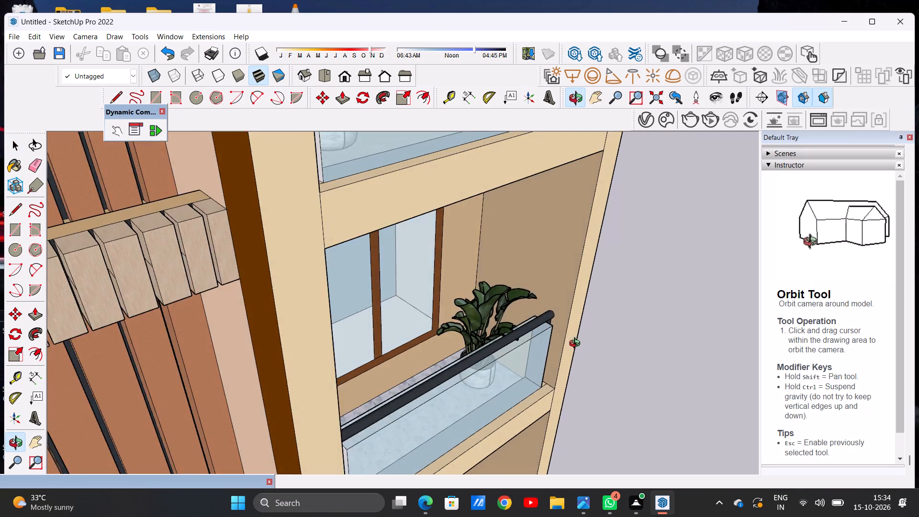
{"action": "middle_click_drag", "start_coordinate": [577, 345], "coordinate": [394, 311]}
{"action": "scroll", "coordinate": [485, 301], "scroll_direction": "down", "scroll_amount": 7}
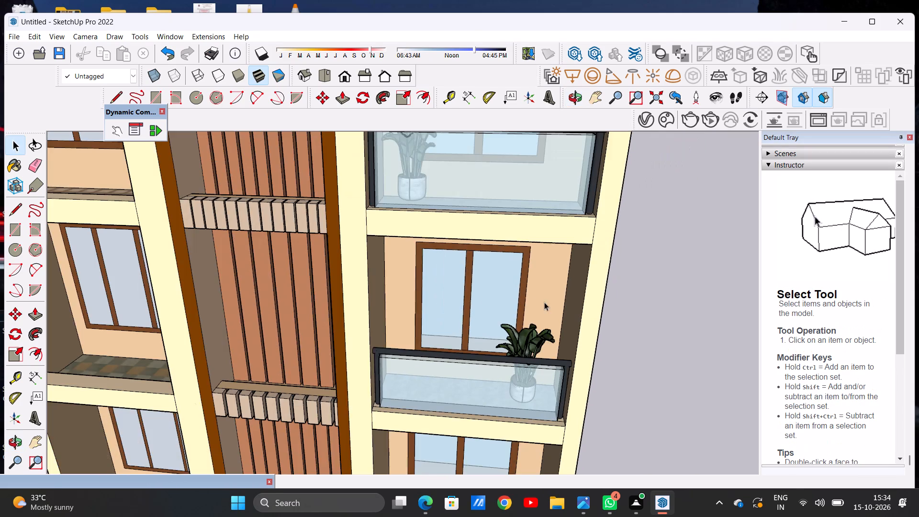
{"action": "scroll", "coordinate": [526, 301], "scroll_direction": "down", "scroll_amount": 8}
{"action": "scroll", "coordinate": [526, 301], "scroll_direction": "down", "scroll_amount": 15}
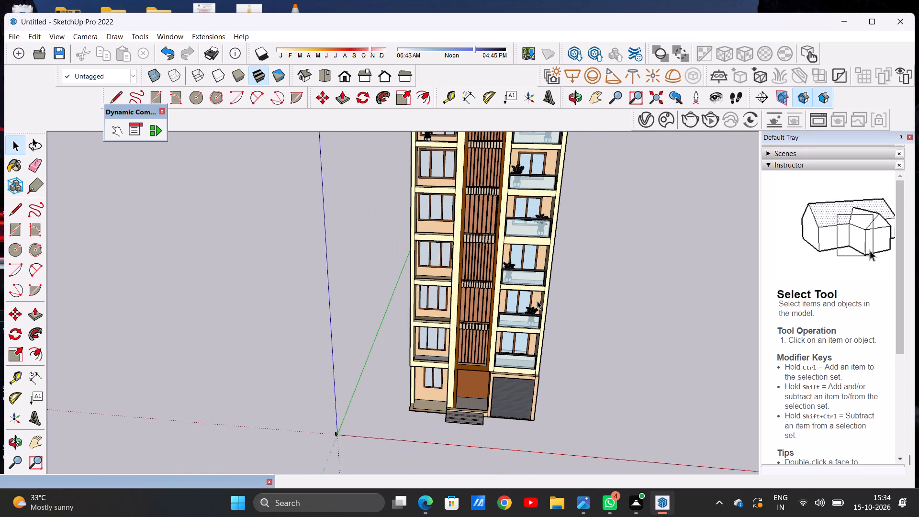
{"action": "scroll", "coordinate": [496, 300], "scroll_direction": "down", "scroll_amount": 4}
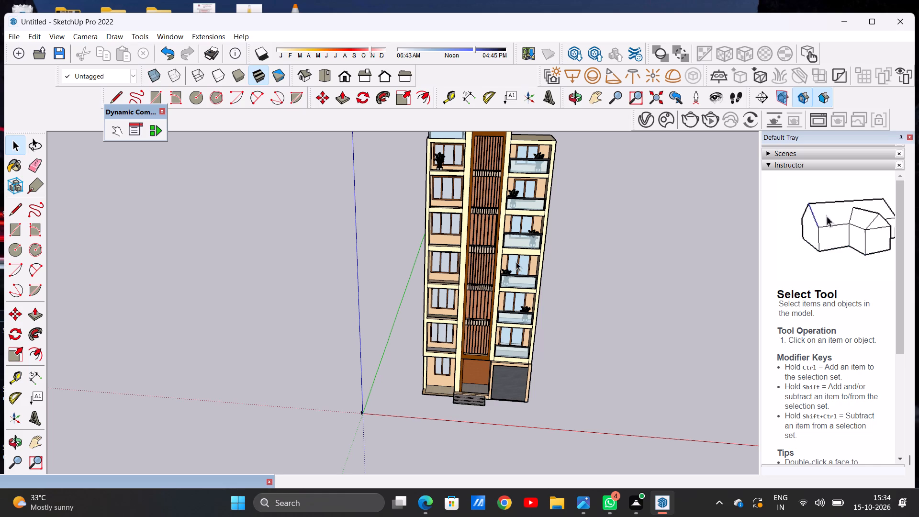
Copy the fifth glass-railed balcony's plant by its outer front base corner to the sixth balcony's front edge near the slatted centre, and deselect it.
{"action": "scroll", "coordinate": [505, 343], "scroll_direction": "up", "scroll_amount": 7}
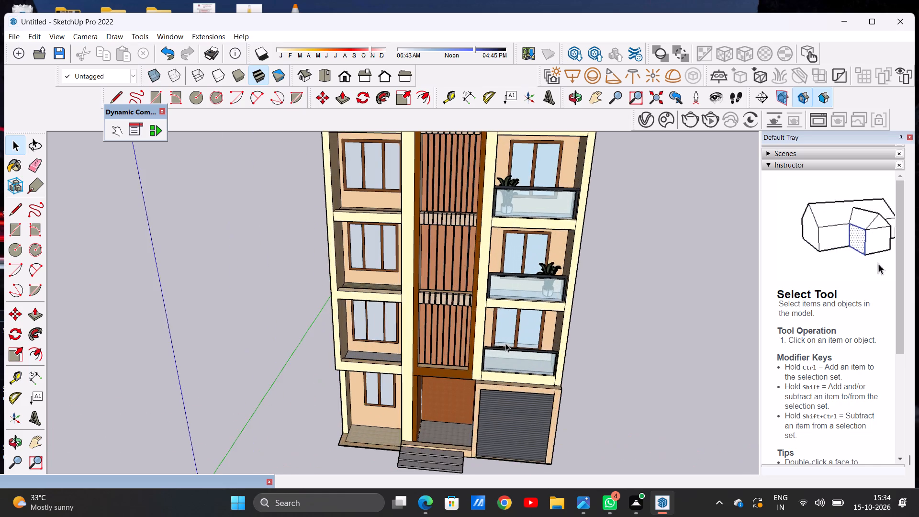
{"action": "scroll", "coordinate": [505, 343], "scroll_direction": "up", "scroll_amount": 6}
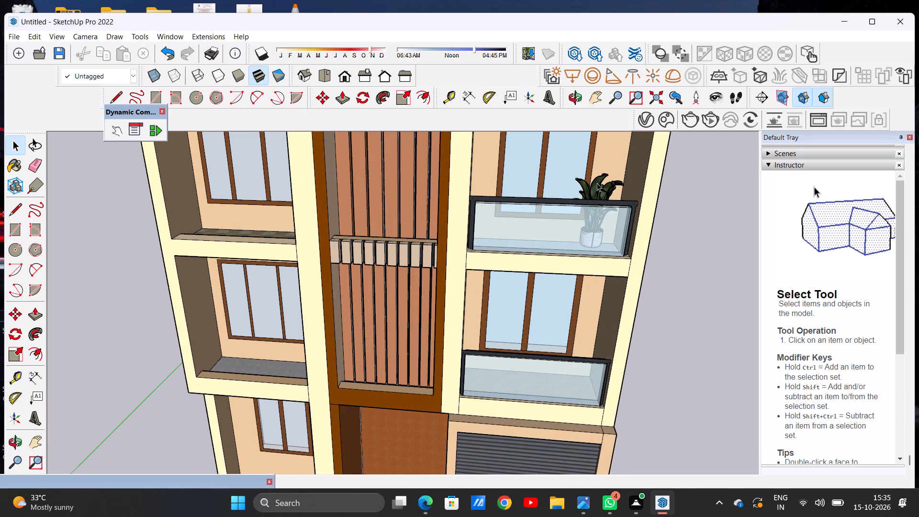
{"action": "left_click", "coordinate": [597, 183]}
{"action": "key", "text": "m"}
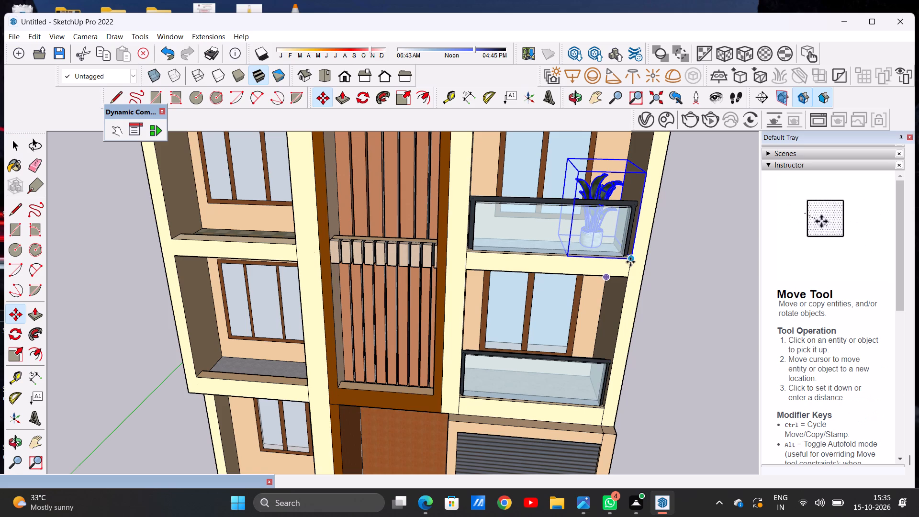
{"action": "left_click", "coordinate": [630, 262]}
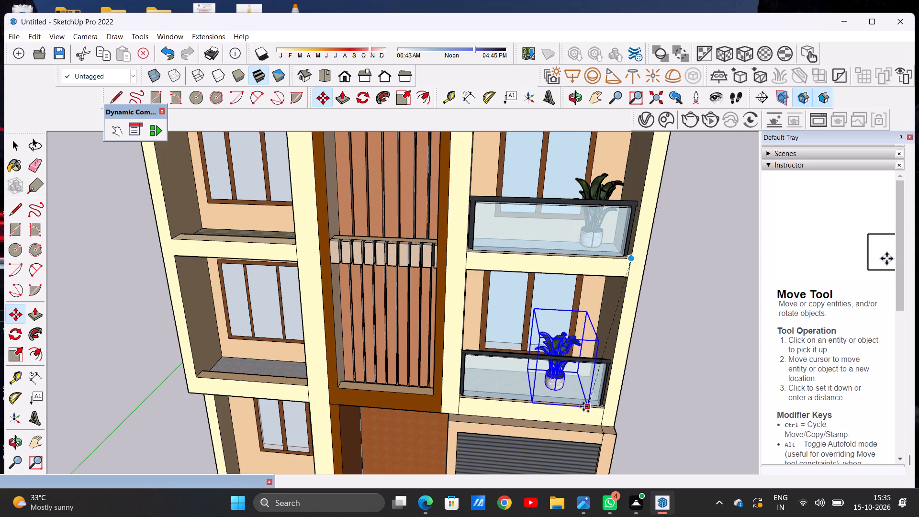
{"action": "left_click", "coordinate": [513, 401]}
{"action": "key", "text": "space"}
{"action": "left_click", "coordinate": [662, 344]}
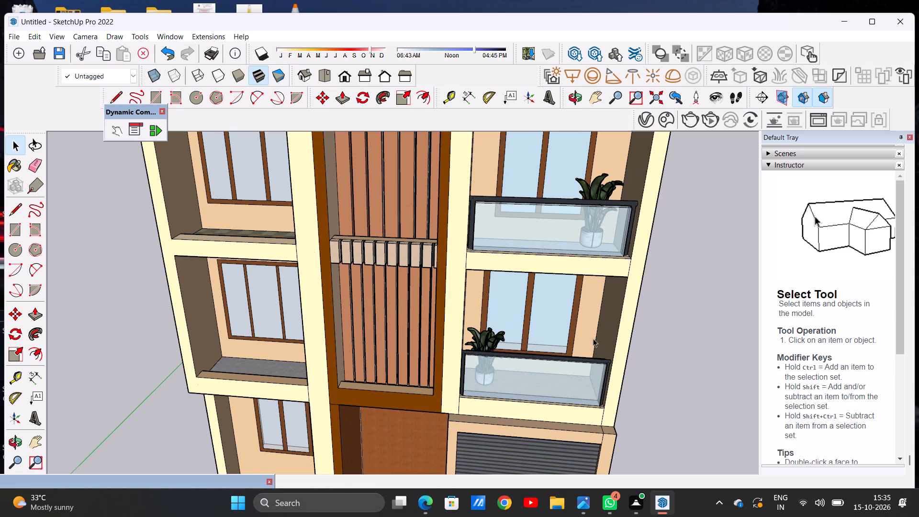
Examine the finished column of alternating plants and the opposite column of balconies, with its potted plant on the top floor.
{"action": "middle_click_drag", "start_coordinate": [564, 347], "coordinate": [508, 383]}
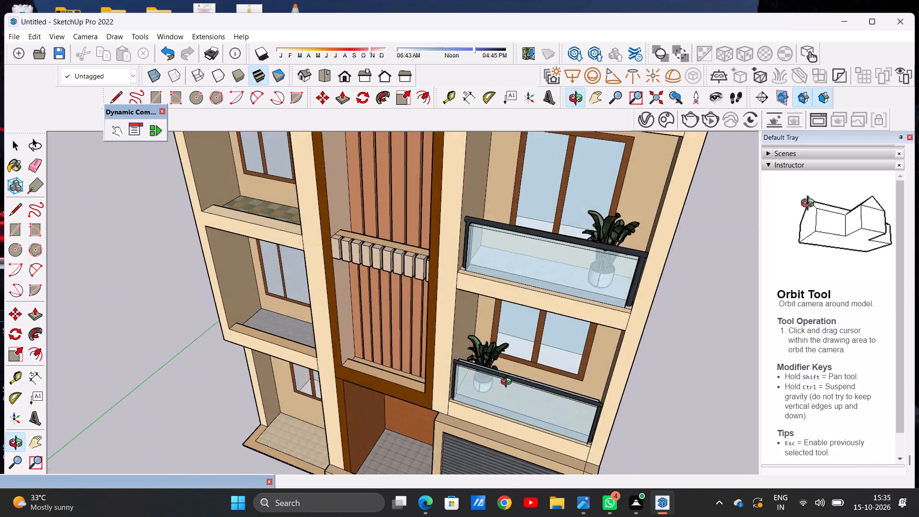
{"action": "middle_click_drag", "start_coordinate": [508, 383], "coordinate": [528, 346]}
{"action": "scroll", "coordinate": [527, 344], "scroll_direction": "down", "scroll_amount": 20}
{"action": "scroll", "coordinate": [527, 344], "scroll_direction": "down", "scroll_amount": 4}
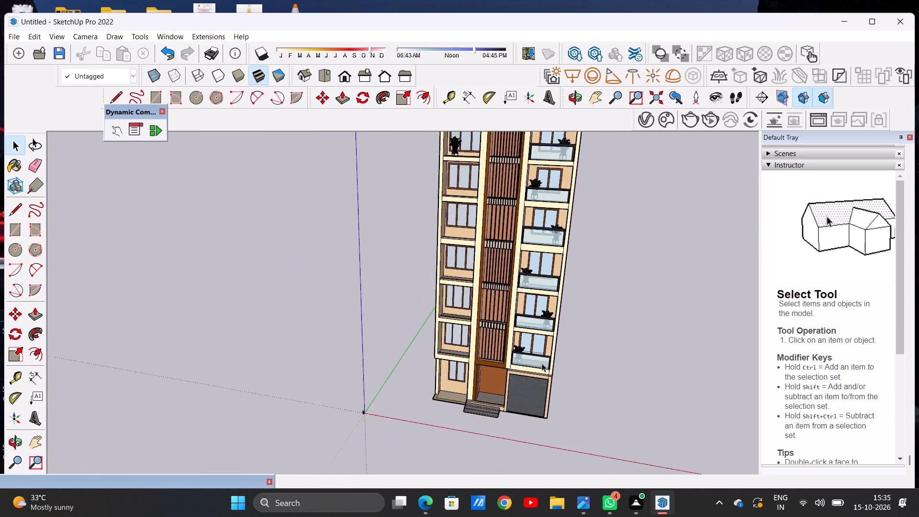
{"action": "scroll", "coordinate": [542, 363], "scroll_direction": "down", "scroll_amount": 7}
{"action": "scroll", "coordinate": [510, 260], "scroll_direction": "up", "scroll_amount": 16}
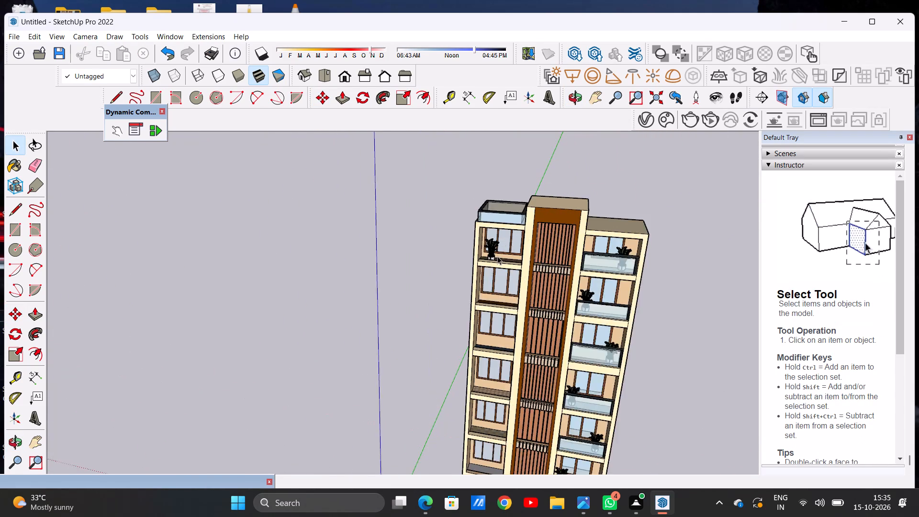
{"action": "middle_click_drag", "start_coordinate": [499, 310], "coordinate": [539, 270]}
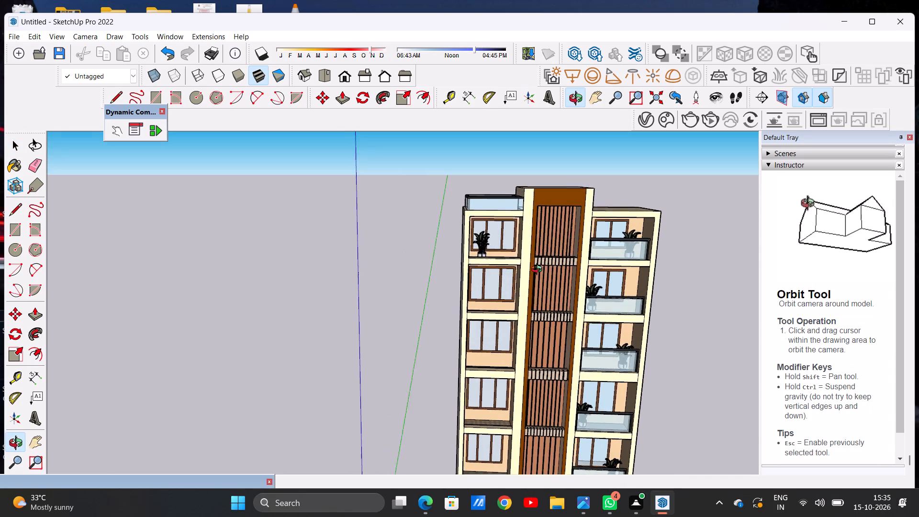
{"action": "middle_click_drag", "start_coordinate": [539, 270], "coordinate": [518, 263]}
{"action": "scroll", "coordinate": [486, 252], "scroll_direction": "up", "scroll_amount": 7}
{"action": "middle_click_drag", "start_coordinate": [486, 252], "coordinate": [497, 258]}
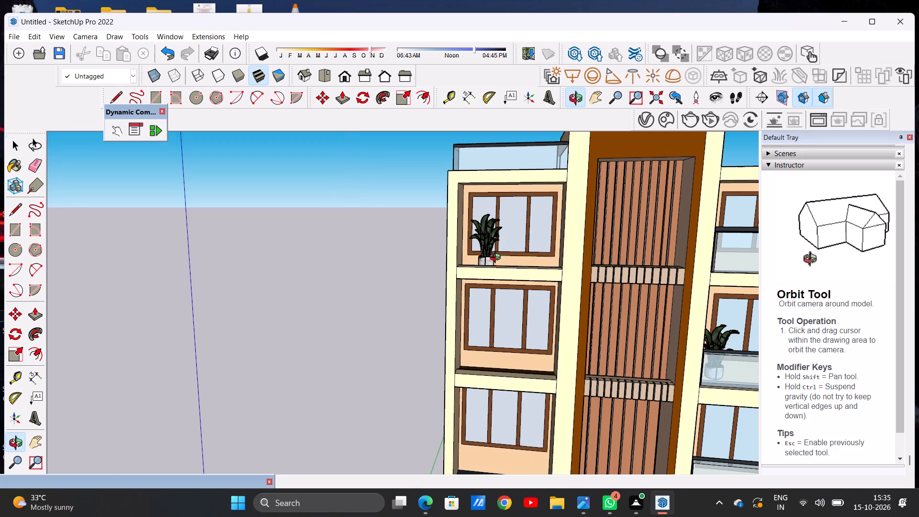
{"action": "middle_click_drag", "start_coordinate": [497, 258], "coordinate": [520, 275]}
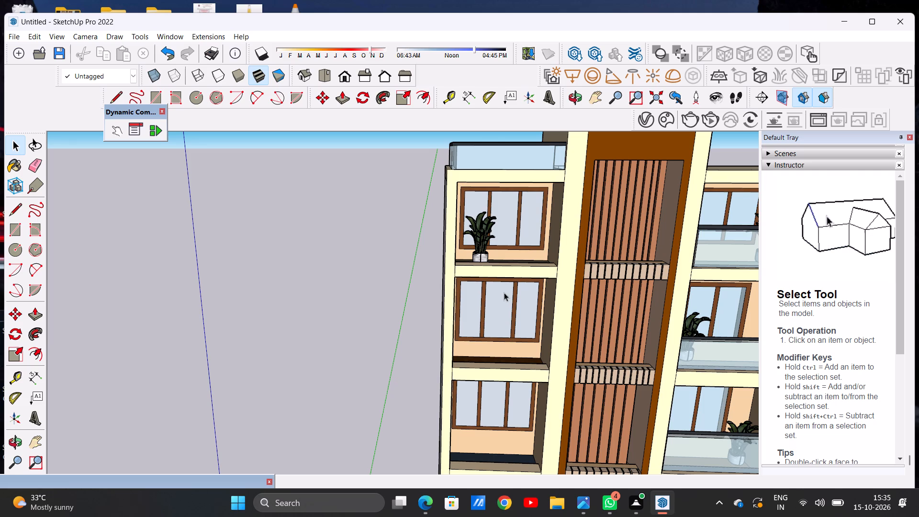
{"action": "scroll", "coordinate": [462, 240], "scroll_direction": "down", "scroll_amount": 20}
{"action": "scroll", "coordinate": [462, 240], "scroll_direction": "down", "scroll_amount": 5}
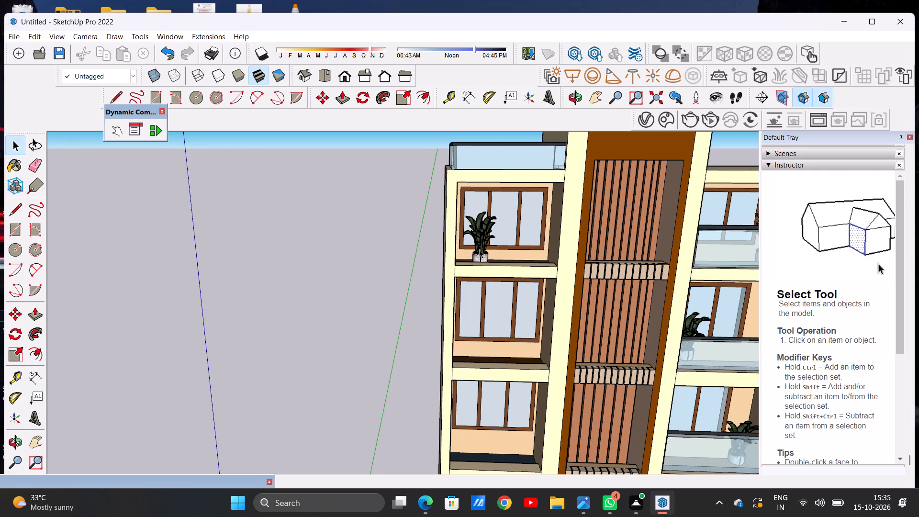
{"action": "scroll", "coordinate": [479, 249], "scroll_direction": "down", "scroll_amount": 6}
{"action": "scroll", "coordinate": [502, 278], "scroll_direction": "up", "scroll_amount": 5}
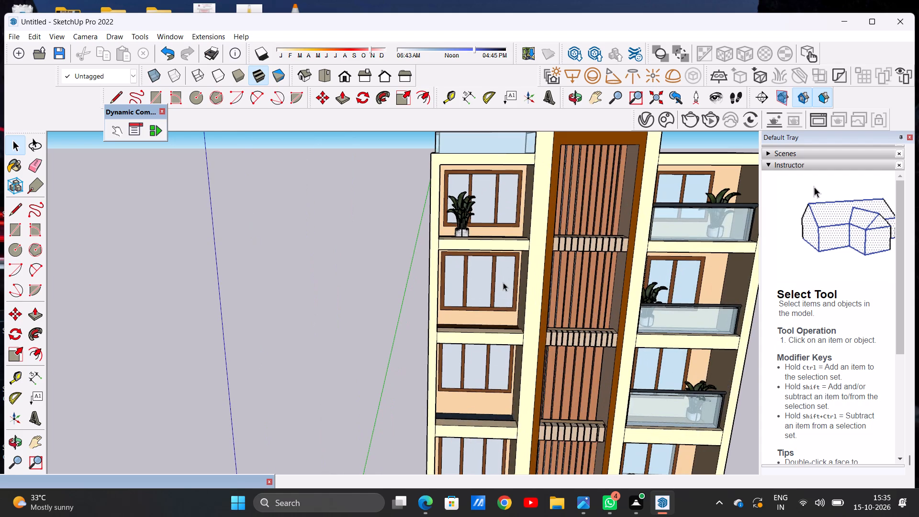
{"action": "scroll", "coordinate": [489, 280], "scroll_direction": "down", "scroll_amount": 9}
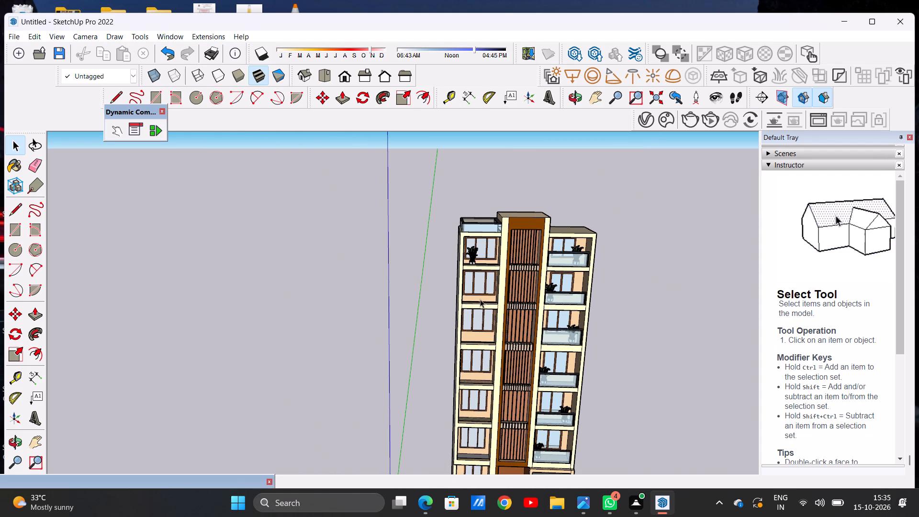
Copy the top-floor plant in the column without glass railings by its inner front base corner down to the second balcony's front face, and deselect it.
{"action": "scroll", "coordinate": [493, 284], "scroll_direction": "up", "scroll_amount": 7}
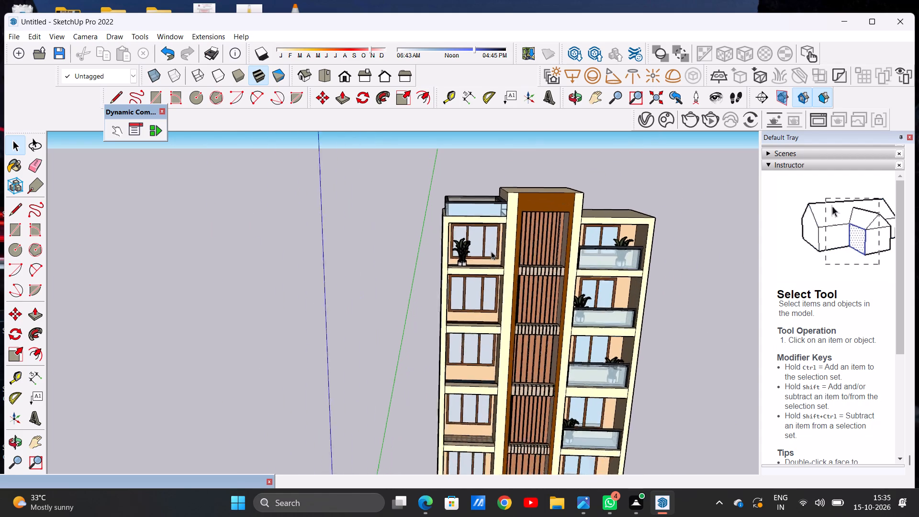
{"action": "scroll", "coordinate": [491, 251], "scroll_direction": "up", "scroll_amount": 7}
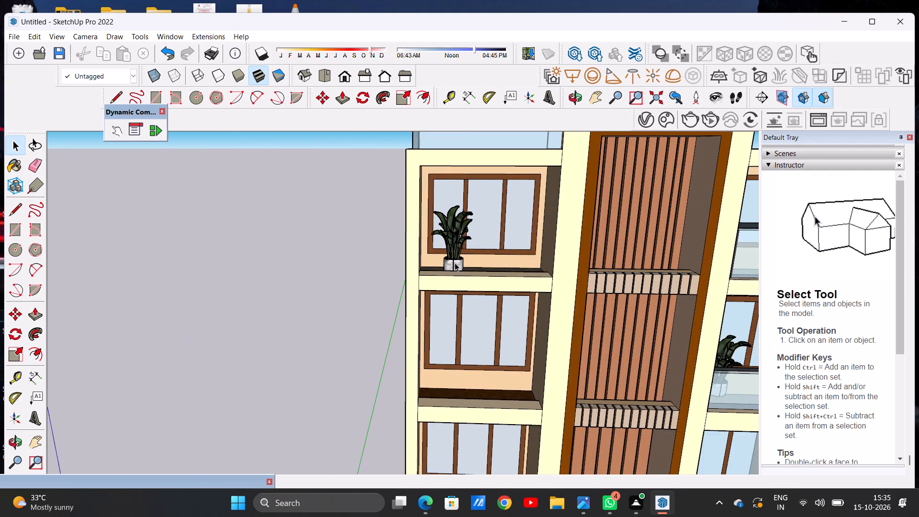
{"action": "scroll", "coordinate": [455, 263], "scroll_direction": "up", "scroll_amount": 7}
{"action": "left_click", "coordinate": [451, 254]}
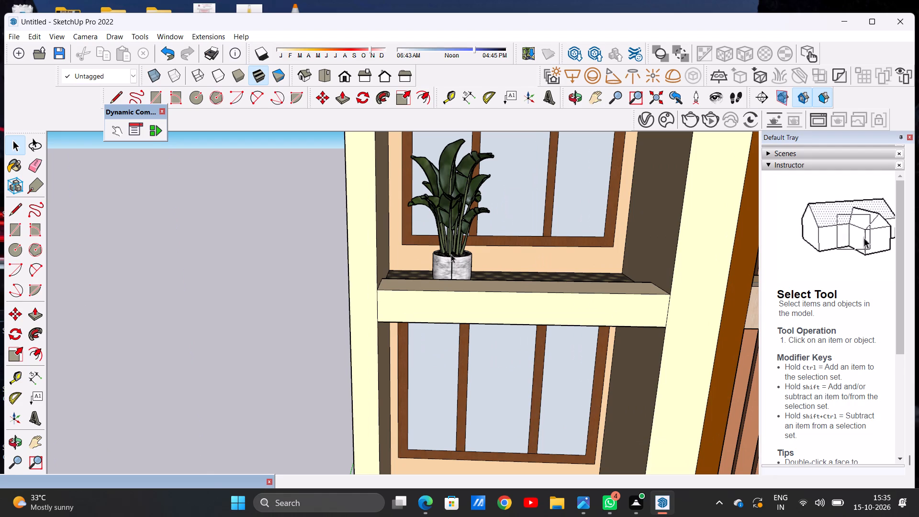
{"action": "key", "text": "m"}
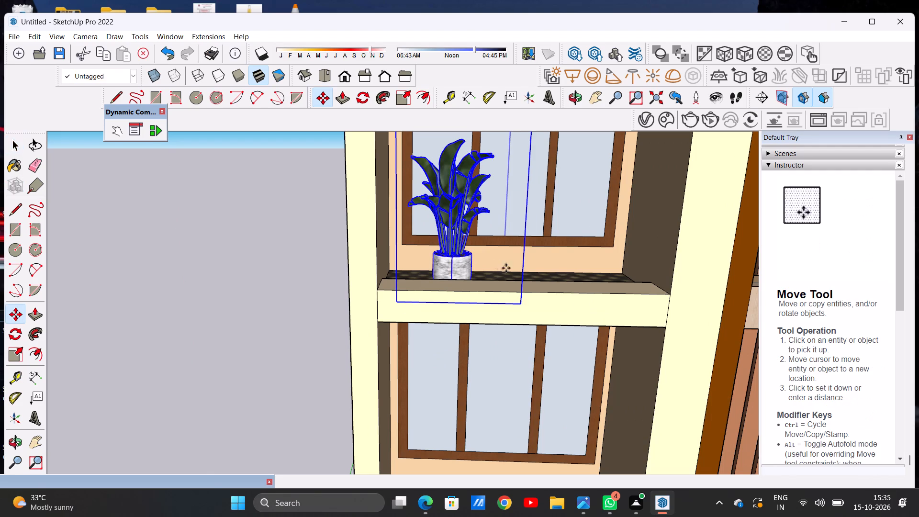
{"action": "left_click", "coordinate": [523, 306]}
{"action": "scroll", "coordinate": [516, 342], "scroll_direction": "down", "scroll_amount": 13}
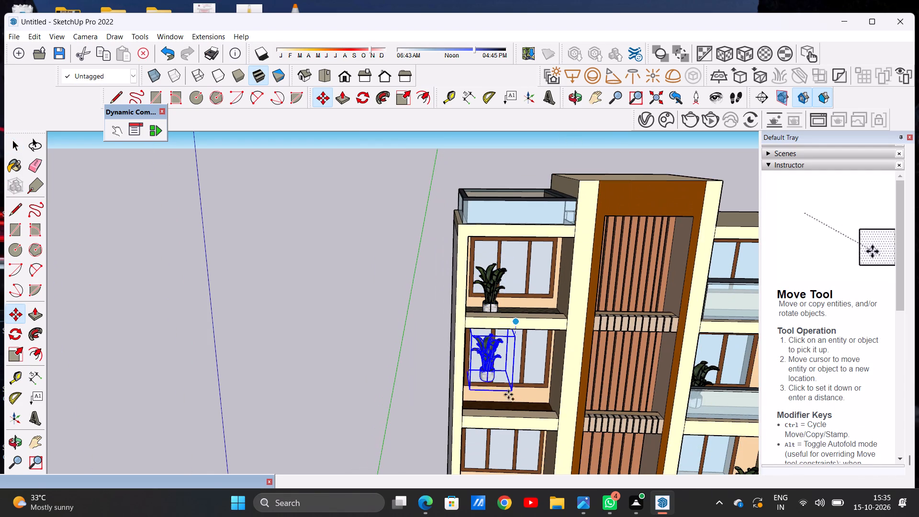
{"action": "scroll", "coordinate": [509, 407], "scroll_direction": "up", "scroll_amount": 10}
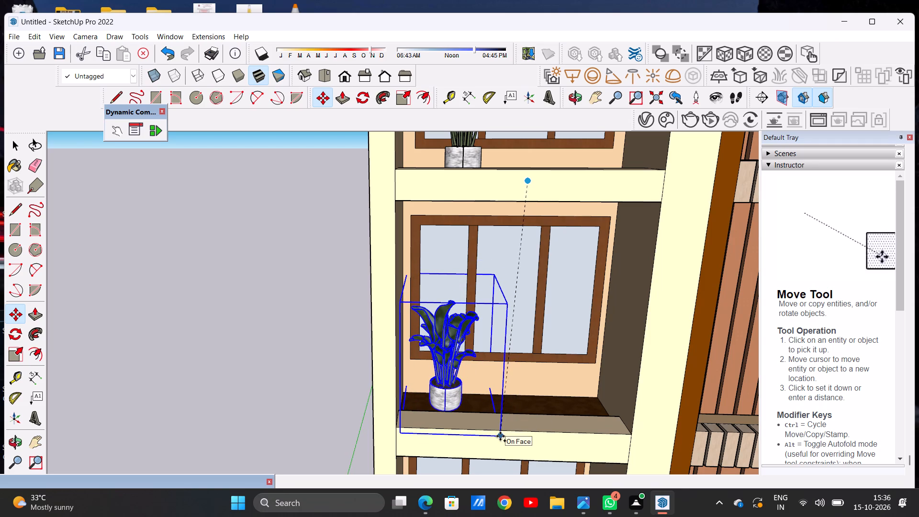
{"action": "left_click", "coordinate": [500, 436]}
{"action": "key", "text": "space"}
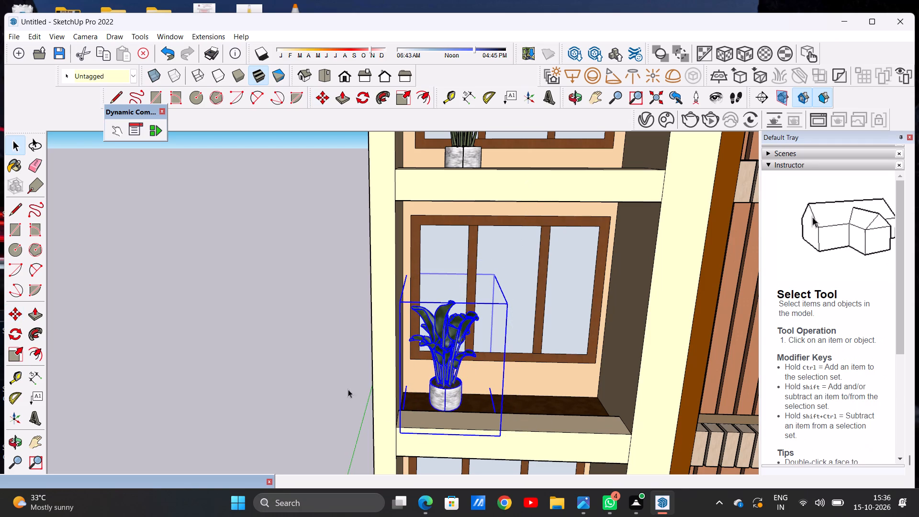
{"action": "left_click", "coordinate": [341, 380]}
Inspect the second unrailed balcony's pot against the floor, lower the plant slightly by its inner front base corner, and deselect it.
{"action": "middle_click_drag", "start_coordinate": [493, 361], "coordinate": [311, 369]}
{"action": "scroll", "coordinate": [444, 413], "scroll_direction": "up", "scroll_amount": 3}
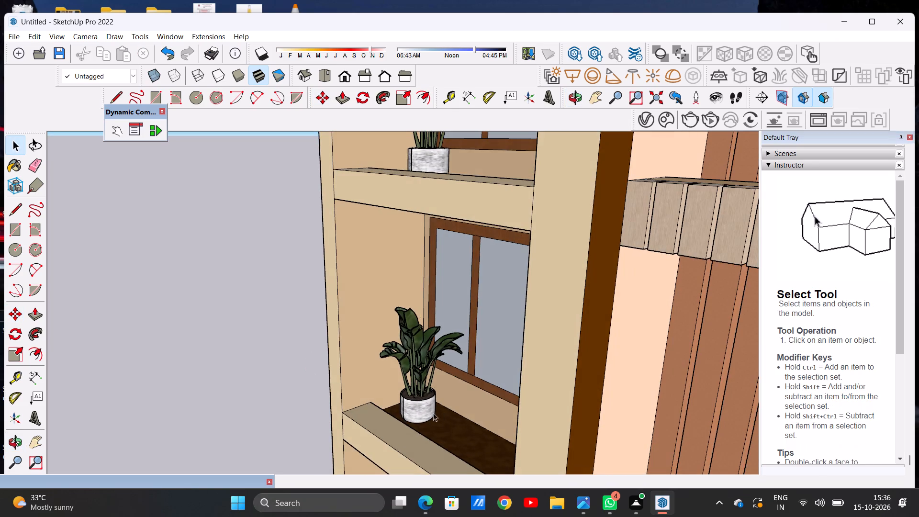
{"action": "scroll", "coordinate": [433, 413], "scroll_direction": "up", "scroll_amount": 17}
{"action": "middle_click_drag", "start_coordinate": [449, 437], "coordinate": [434, 352]}
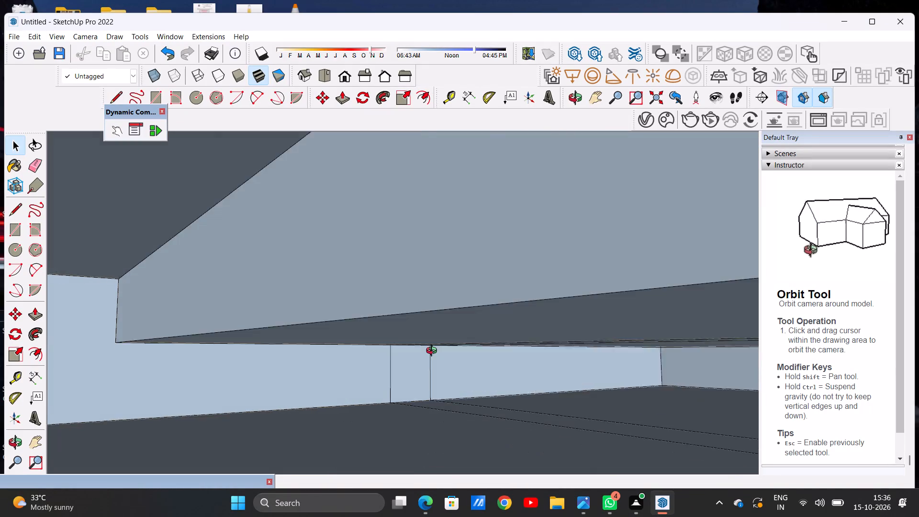
{"action": "middle_click_drag", "start_coordinate": [434, 352], "coordinate": [447, 387]}
{"action": "scroll", "coordinate": [387, 367], "scroll_direction": "up", "scroll_amount": 8}
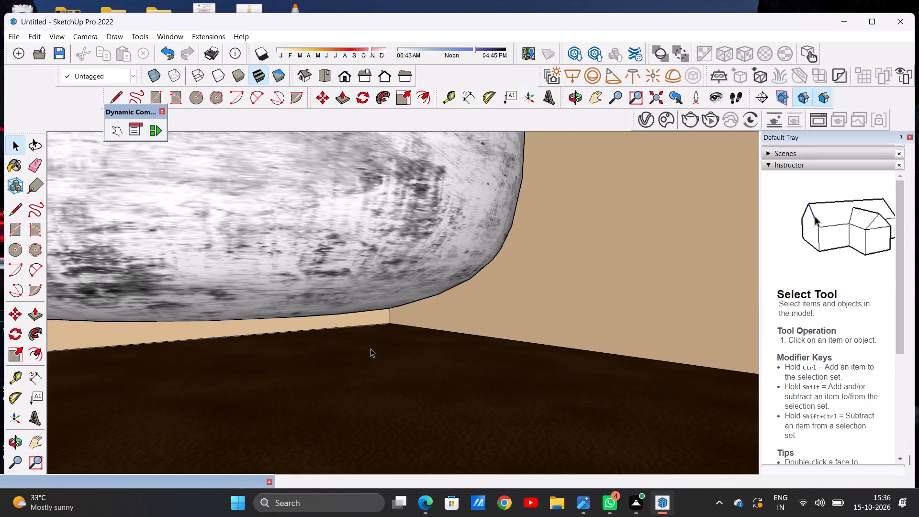
{"action": "left_click", "coordinate": [358, 285]}
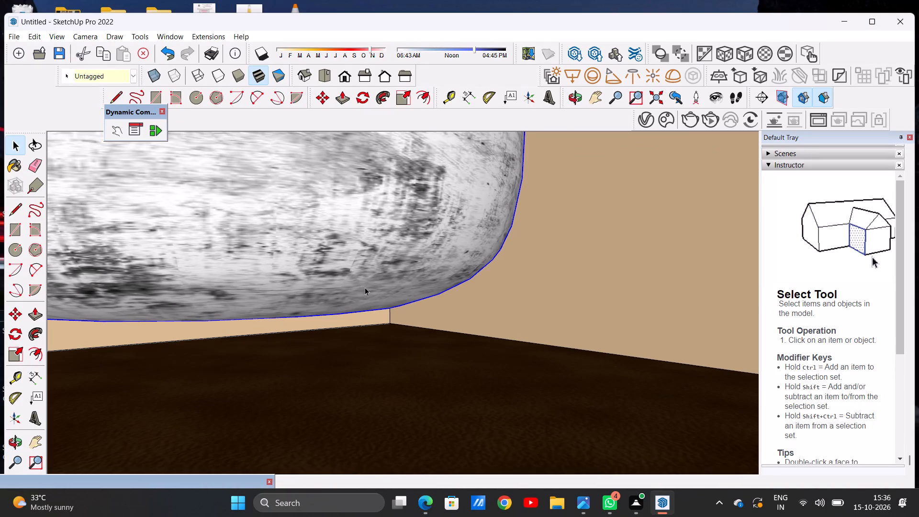
{"action": "scroll", "coordinate": [412, 316], "scroll_direction": "down", "scroll_amount": 5}
{"action": "scroll", "coordinate": [423, 357], "scroll_direction": "down", "scroll_amount": 20}
{"action": "scroll", "coordinate": [423, 357], "scroll_direction": "down", "scroll_amount": 8}
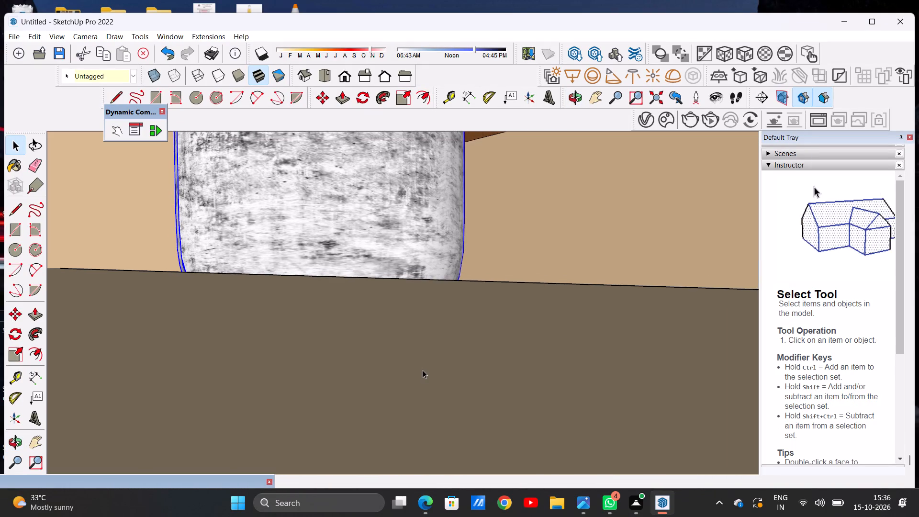
{"action": "scroll", "coordinate": [423, 370], "scroll_direction": "down", "scroll_amount": 20}
{"action": "scroll", "coordinate": [423, 370], "scroll_direction": "down", "scroll_amount": 20}
{"action": "scroll", "coordinate": [423, 370], "scroll_direction": "down", "scroll_amount": 20}
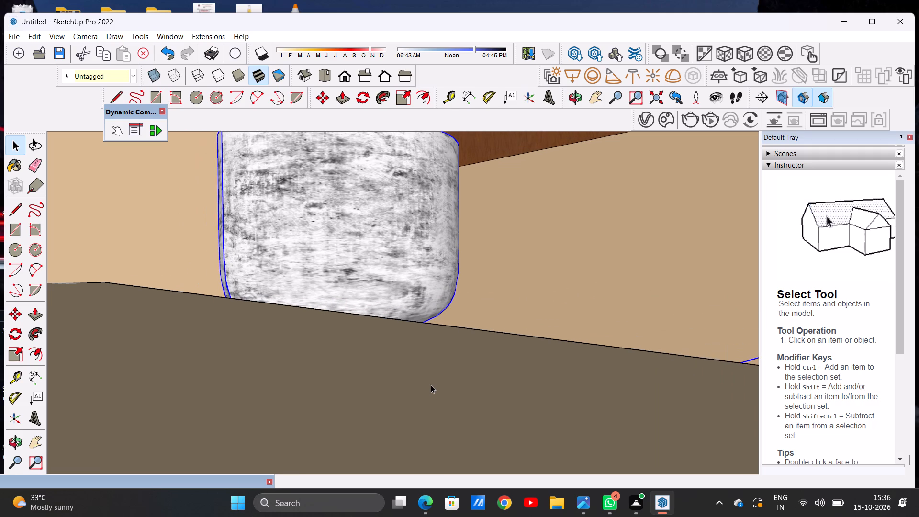
{"action": "scroll", "coordinate": [431, 385], "scroll_direction": "down", "scroll_amount": 9}
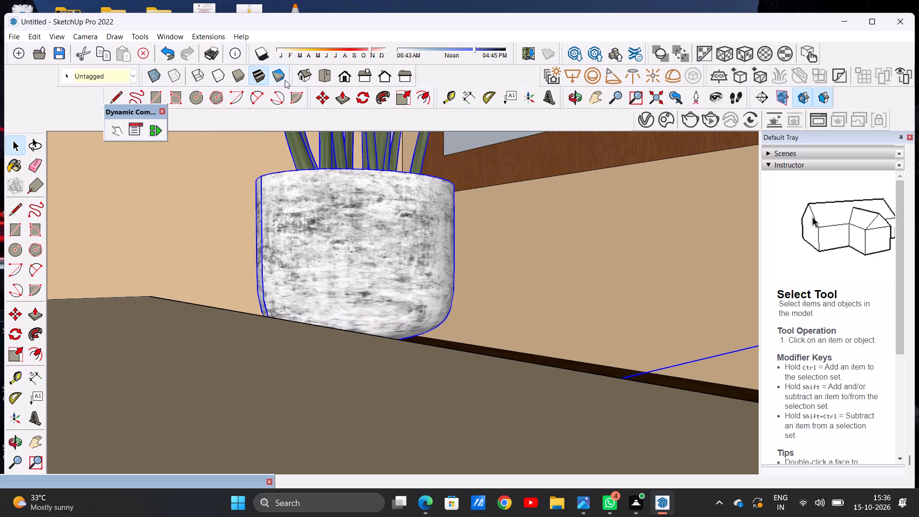
{"action": "left_click", "coordinate": [342, 76]}
{"action": "scroll", "coordinate": [406, 268], "scroll_direction": "down", "scroll_amount": 4}
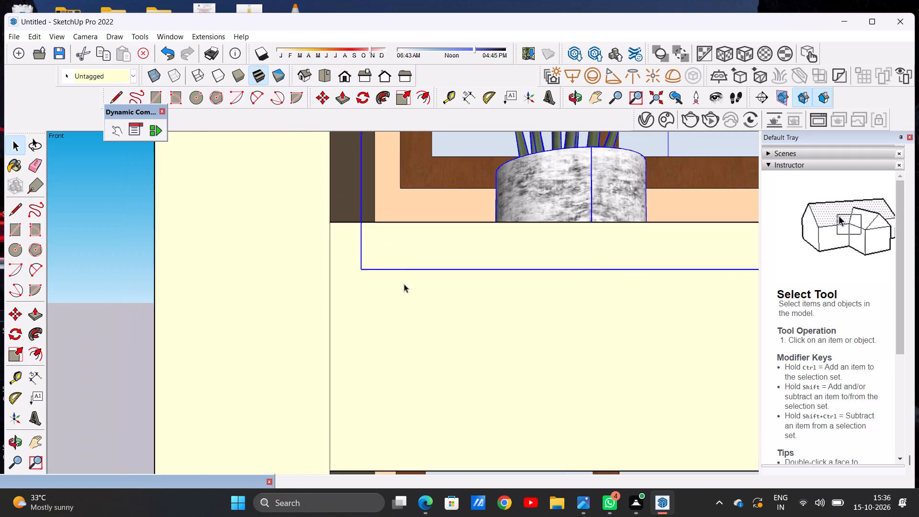
{"action": "scroll", "coordinate": [404, 284], "scroll_direction": "down", "scroll_amount": 13}
{"action": "middle_click_drag", "start_coordinate": [547, 263], "coordinate": [547, 341]}
{"action": "scroll", "coordinate": [498, 314], "scroll_direction": "down", "scroll_amount": 6}
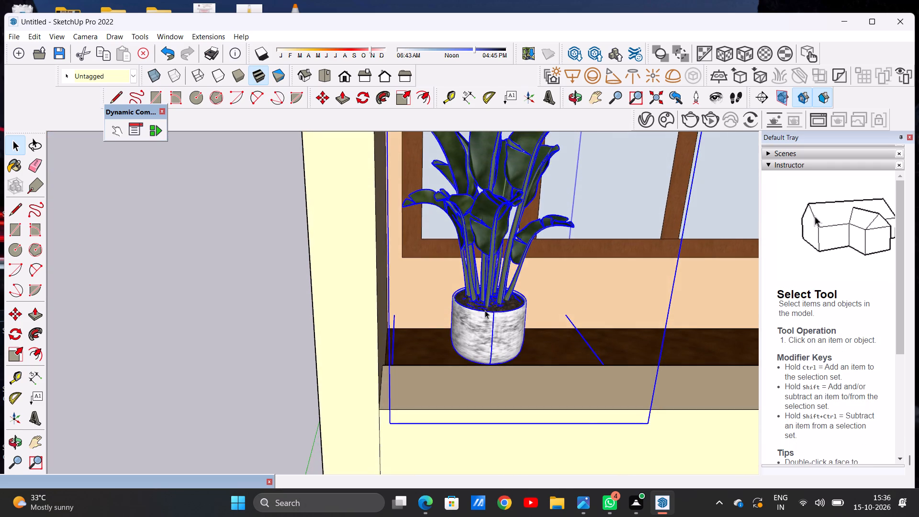
{"action": "scroll", "coordinate": [485, 310], "scroll_direction": "down", "scroll_amount": 6}
{"action": "scroll", "coordinate": [541, 353], "scroll_direction": "up", "scroll_amount": 5}
{"action": "middle_click_drag", "start_coordinate": [541, 348], "coordinate": [537, 370]}
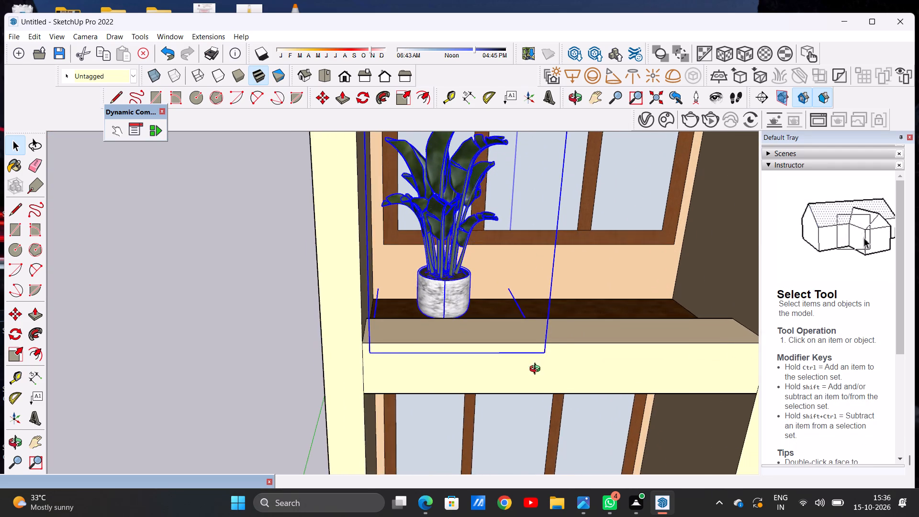
{"action": "middle_click_drag", "start_coordinate": [537, 370], "coordinate": [536, 381]}
{"action": "key", "text": "m"}
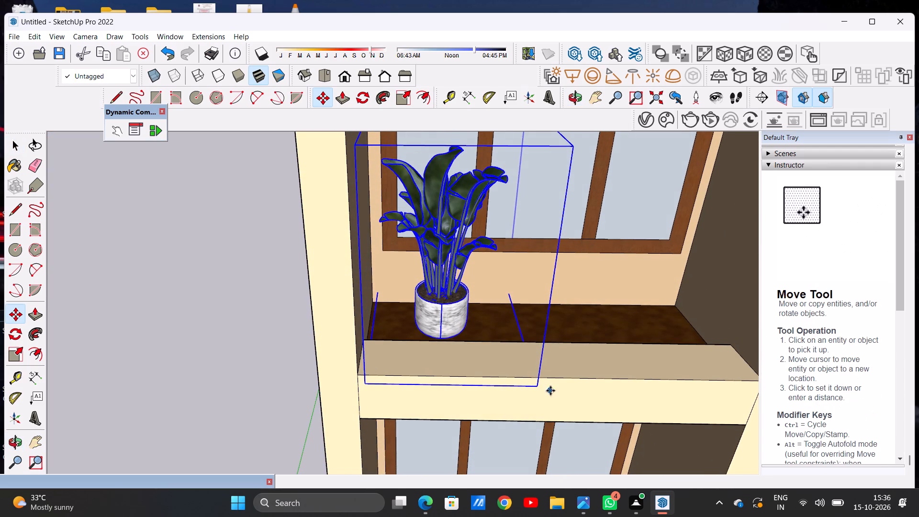
{"action": "left_click", "coordinate": [538, 386]}
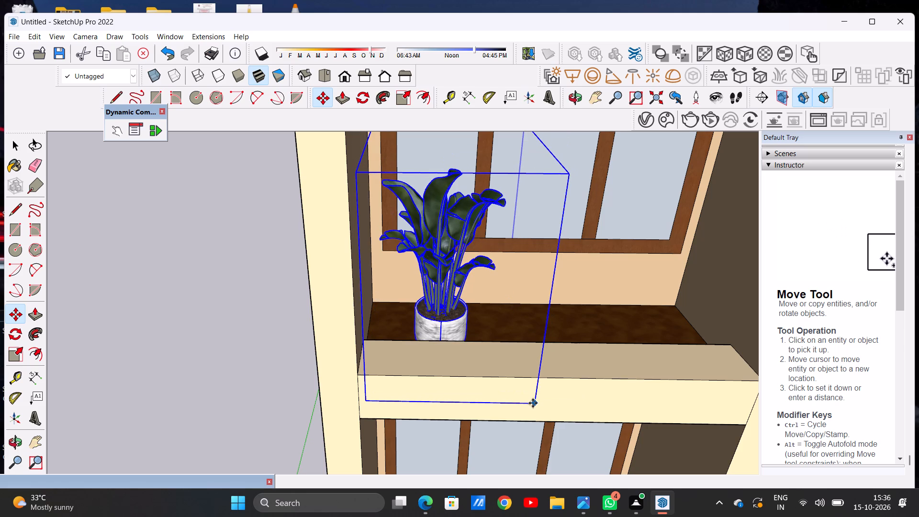
{"action": "left_click", "coordinate": [533, 403]}
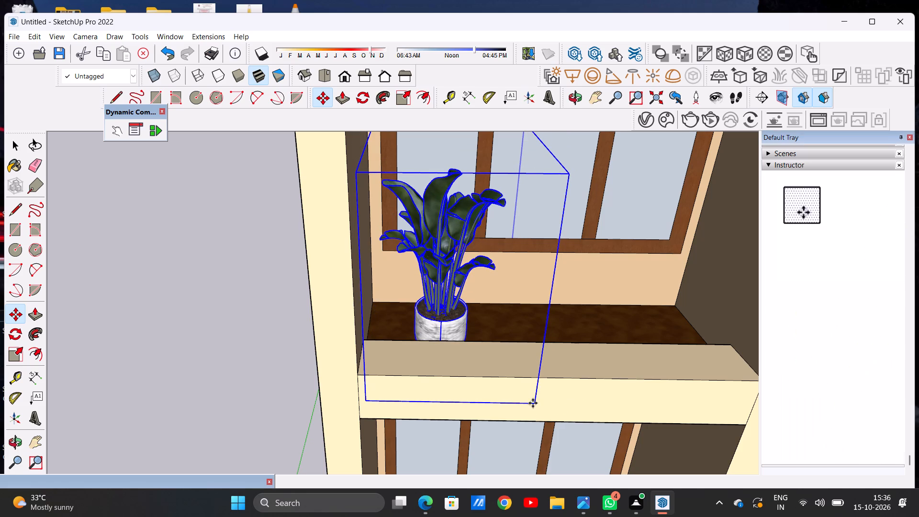
{"action": "key", "text": "space"}
{"action": "middle_click_drag", "start_coordinate": [503, 372], "coordinate": [514, 302]}
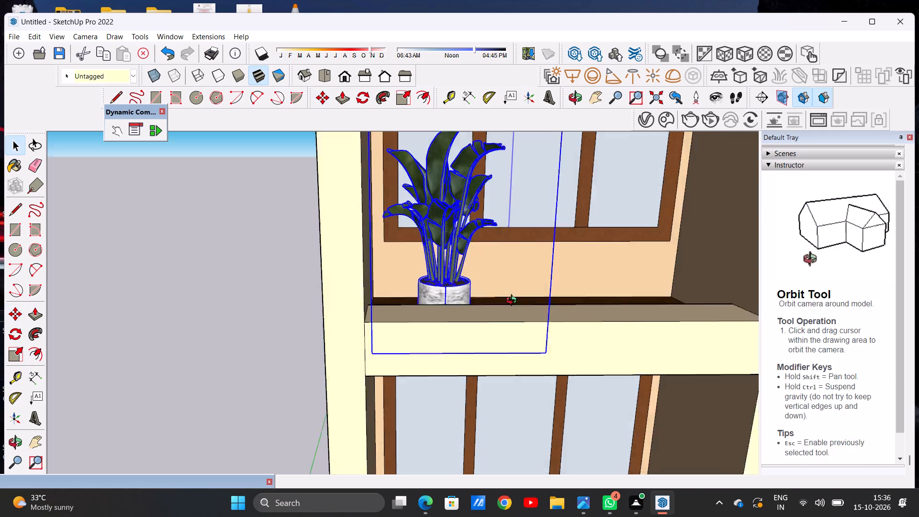
{"action": "middle_click_drag", "start_coordinate": [514, 302], "coordinate": [515, 239]}
{"action": "middle_click_drag", "start_coordinate": [511, 332], "coordinate": [508, 295]}
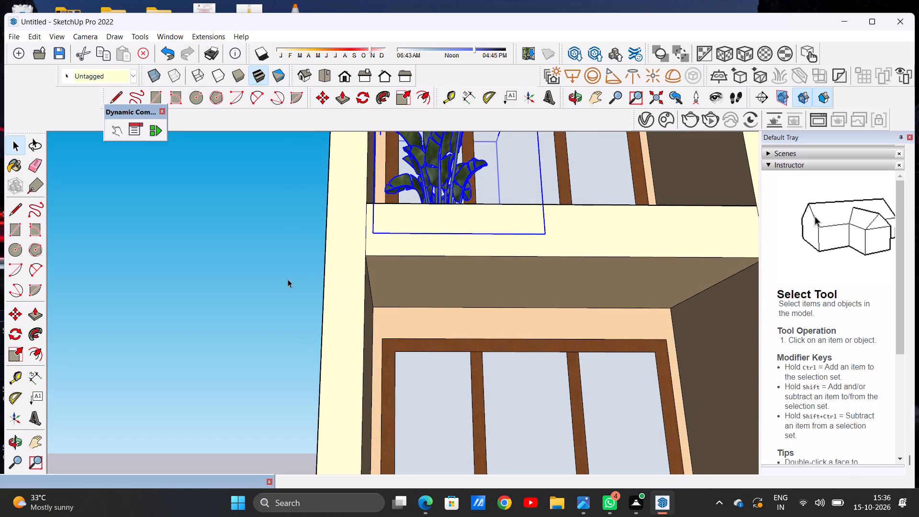
{"action": "left_click", "coordinate": [271, 281]}
Copy the second unrailed balcony's plant by its inner front base corner to the third balcony's front corner beside the slatted centre, and deselect it.
{"action": "middle_click_drag", "start_coordinate": [554, 246], "coordinate": [524, 359]}
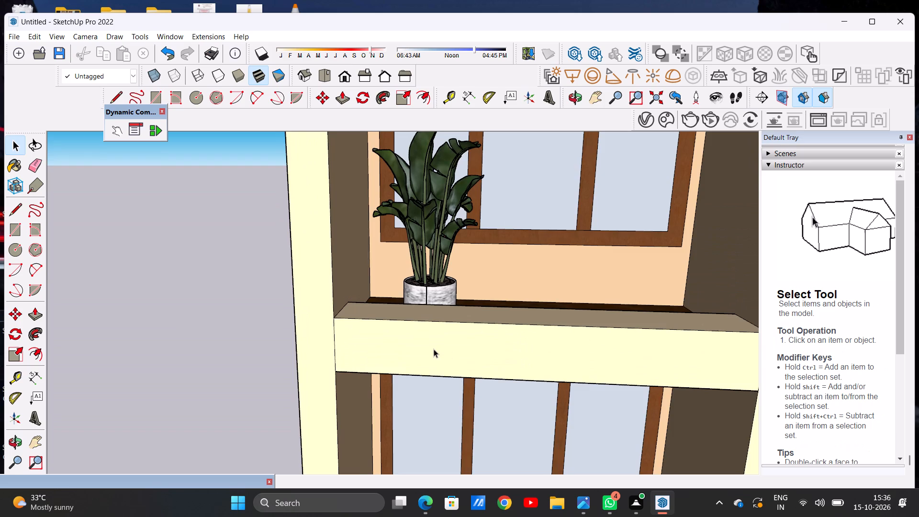
{"action": "scroll", "coordinate": [427, 348], "scroll_direction": "down", "scroll_amount": 20}
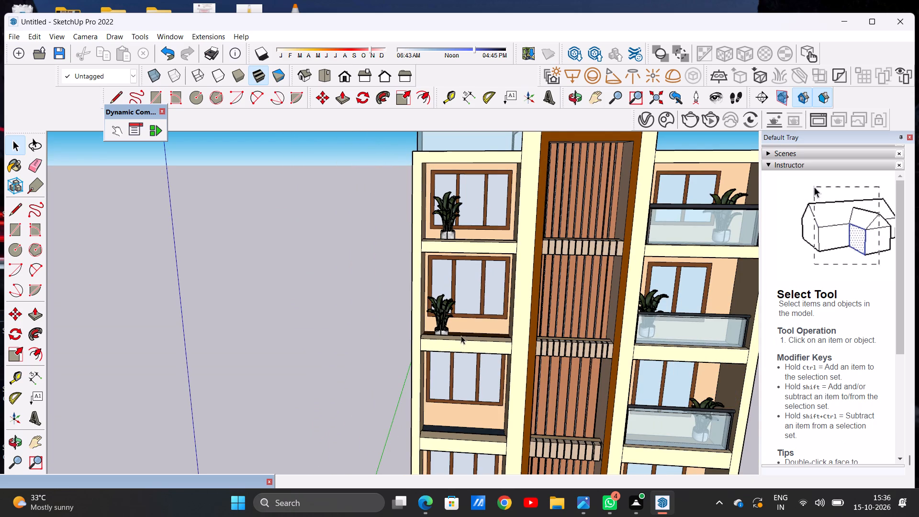
{"action": "scroll", "coordinate": [501, 294], "scroll_direction": "down", "scroll_amount": 5}
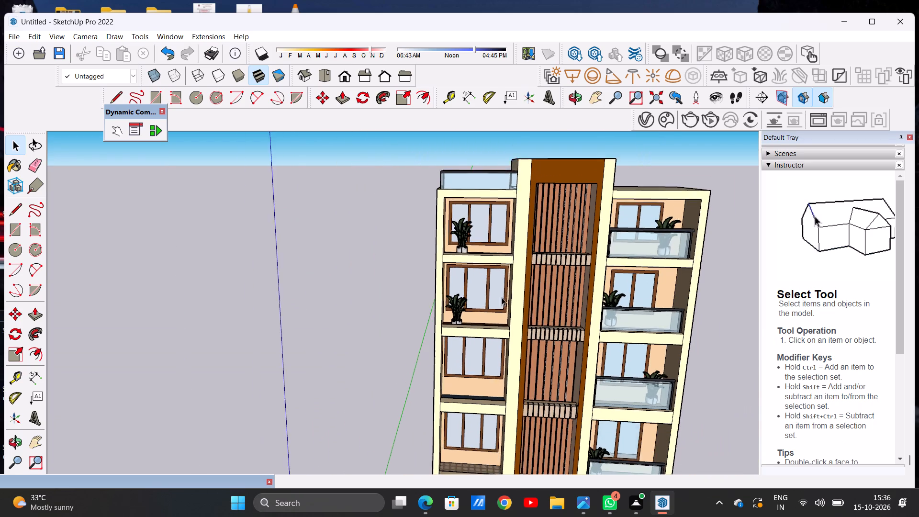
{"action": "scroll", "coordinate": [479, 431], "scroll_direction": "up", "scroll_amount": 7}
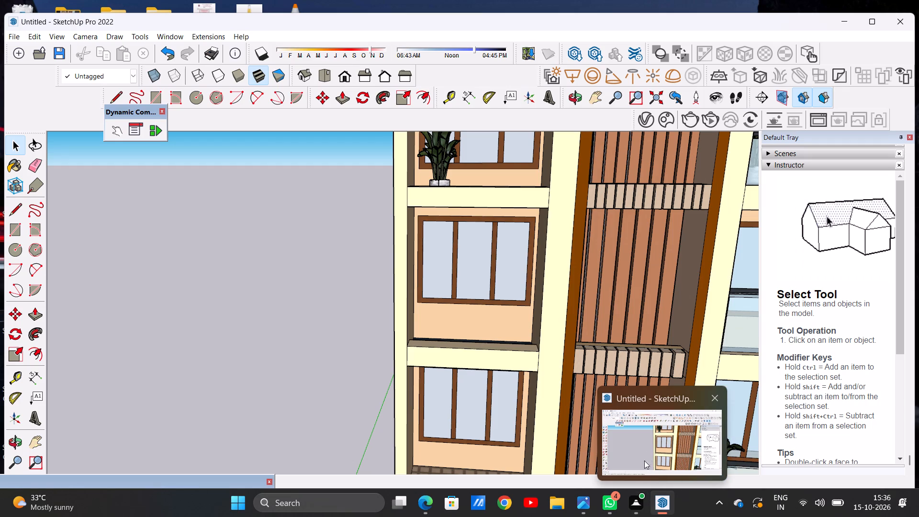
{"action": "left_click", "coordinate": [642, 451]}
{"action": "scroll", "coordinate": [549, 335], "scroll_direction": "down", "scroll_amount": 8}
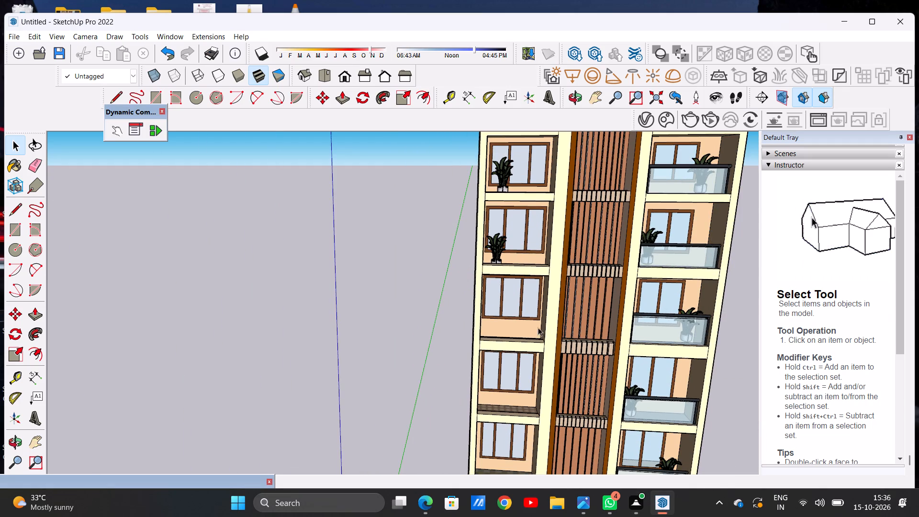
{"action": "scroll", "coordinate": [484, 227], "scroll_direction": "up", "scroll_amount": 6}
{"action": "scroll", "coordinate": [563, 348], "scroll_direction": "up", "scroll_amount": 6}
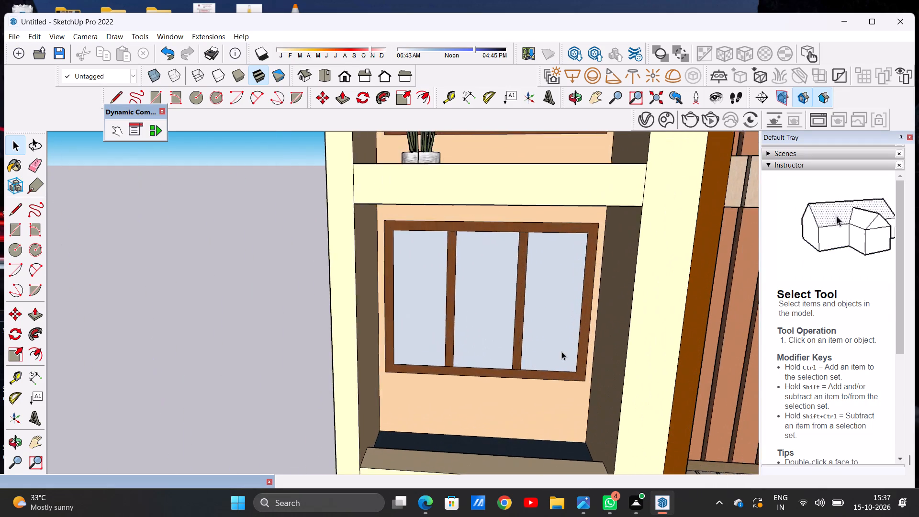
{"action": "scroll", "coordinate": [561, 351], "scroll_direction": "up", "scroll_amount": 2}
{"action": "scroll", "coordinate": [561, 351], "scroll_direction": "down", "scroll_amount": 7}
{"action": "scroll", "coordinate": [495, 244], "scroll_direction": "up", "scroll_amount": 6}
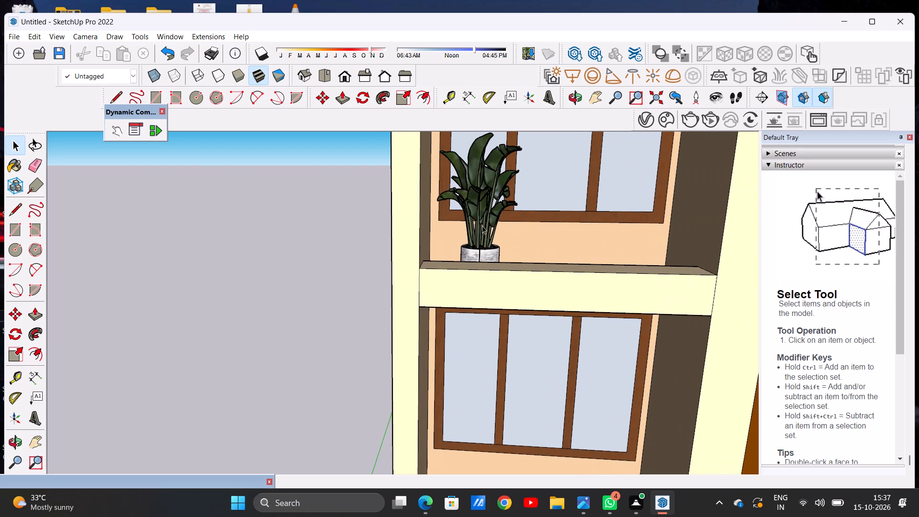
{"action": "left_click", "coordinate": [483, 228]}
{"action": "key", "text": "m"}
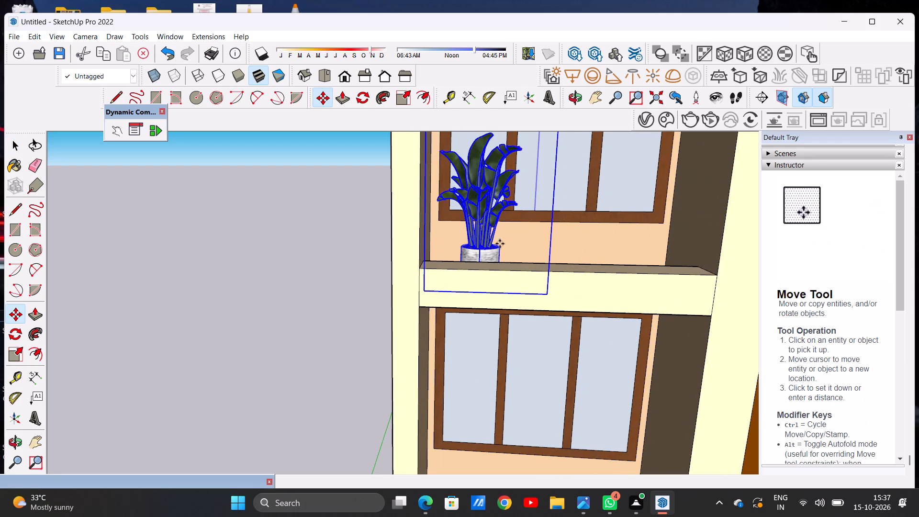
{"action": "left_click", "coordinate": [548, 292]}
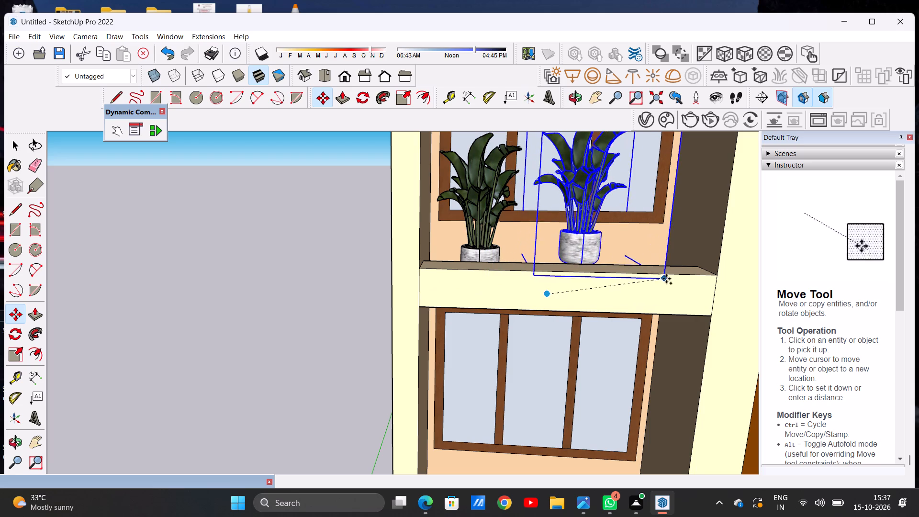
{"action": "scroll", "coordinate": [689, 327], "scroll_direction": "down", "scroll_amount": 10}
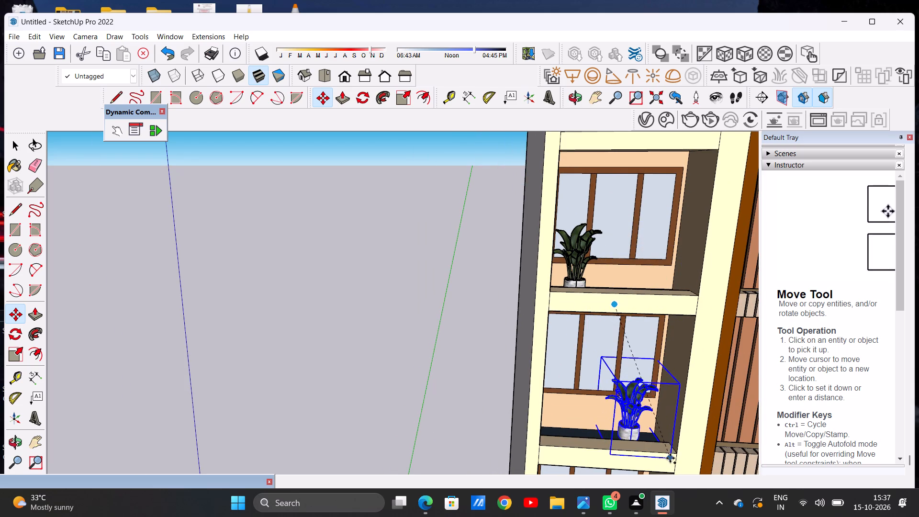
{"action": "left_click", "coordinate": [676, 454]}
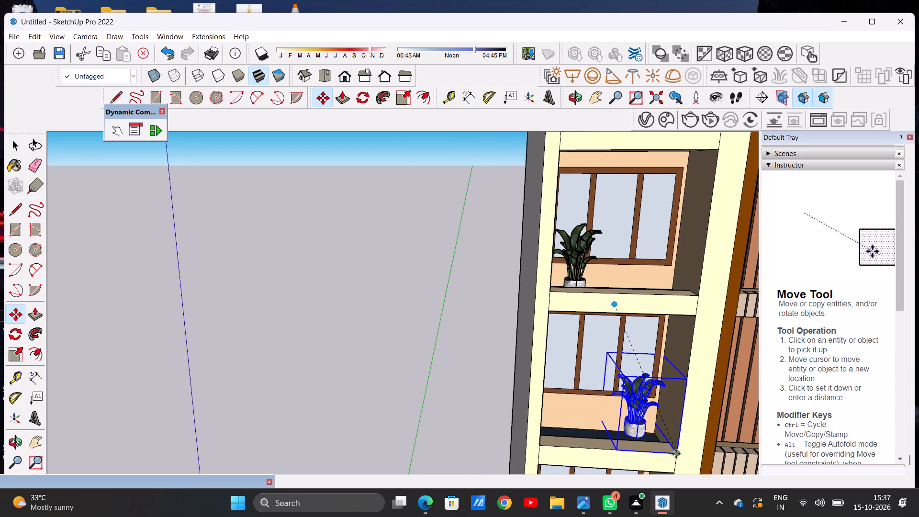
{"action": "key", "text": "space"}
{"action": "left_click", "coordinate": [477, 412]}
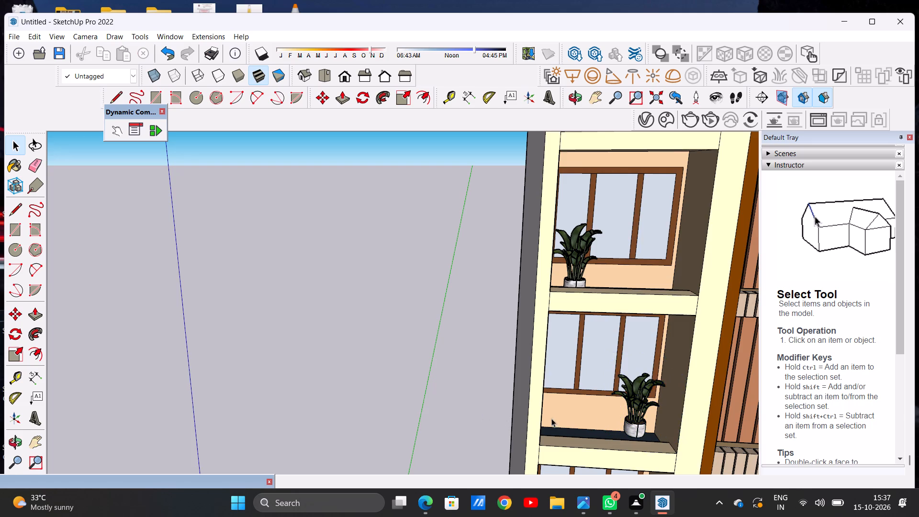
Inspect the third unrailed balcony's pot against the floor, lower the plant slightly by its inner front base corner, and deselect it.
{"action": "middle_click_drag", "start_coordinate": [594, 423], "coordinate": [650, 415]}
{"action": "scroll", "coordinate": [610, 415], "scroll_direction": "up", "scroll_amount": 14}
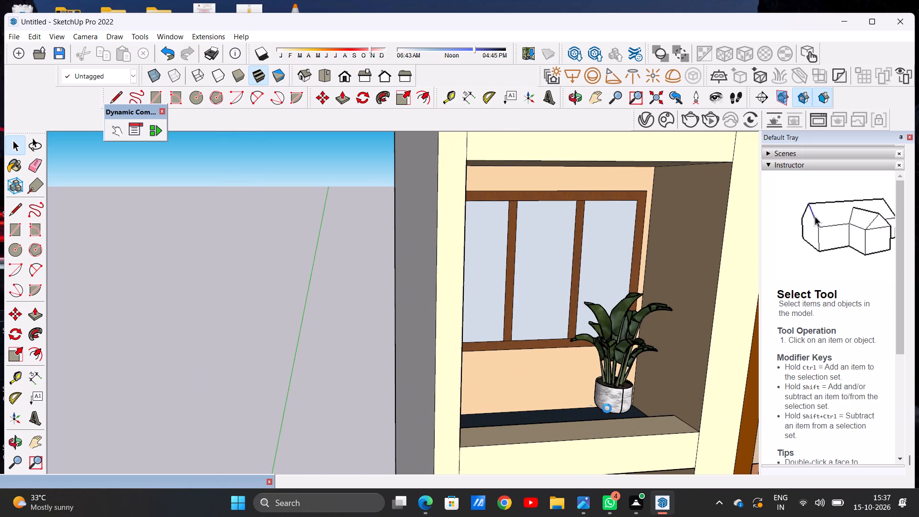
{"action": "scroll", "coordinate": [566, 414], "scroll_direction": "up", "scroll_amount": 9}
{"action": "middle_click_drag", "start_coordinate": [595, 404], "coordinate": [589, 416]}
{"action": "scroll", "coordinate": [580, 350], "scroll_direction": "down", "scroll_amount": 6}
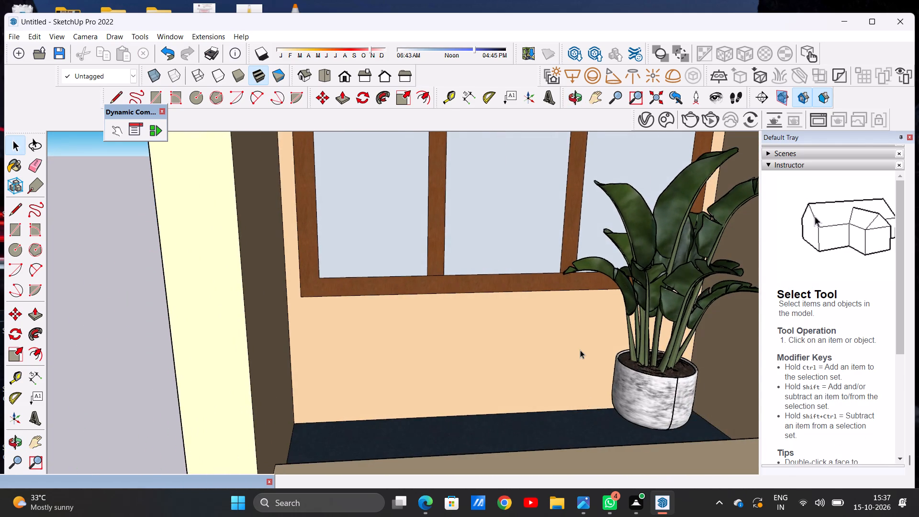
{"action": "scroll", "coordinate": [580, 350], "scroll_direction": "down", "scroll_amount": 20}
{"action": "middle_click_drag", "start_coordinate": [591, 378], "coordinate": [529, 384]}
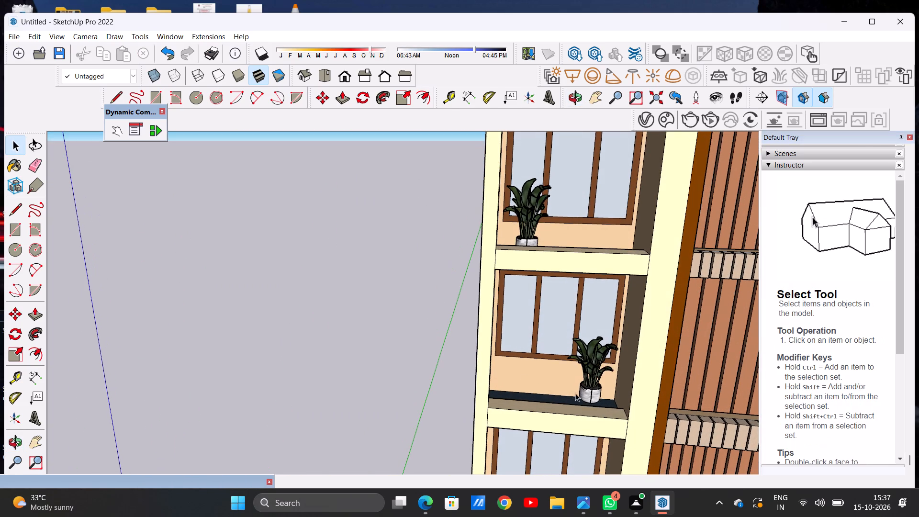
{"action": "left_click", "coordinate": [592, 394]}
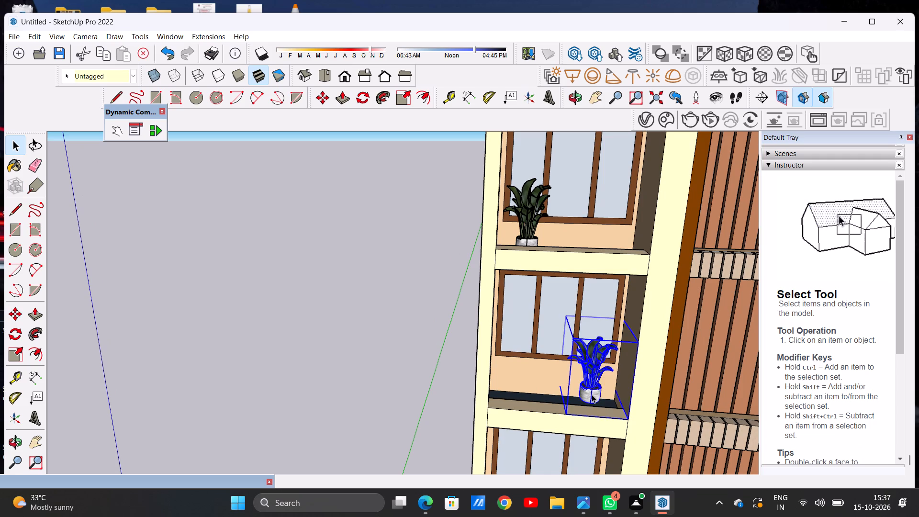
{"action": "key", "text": "m"}
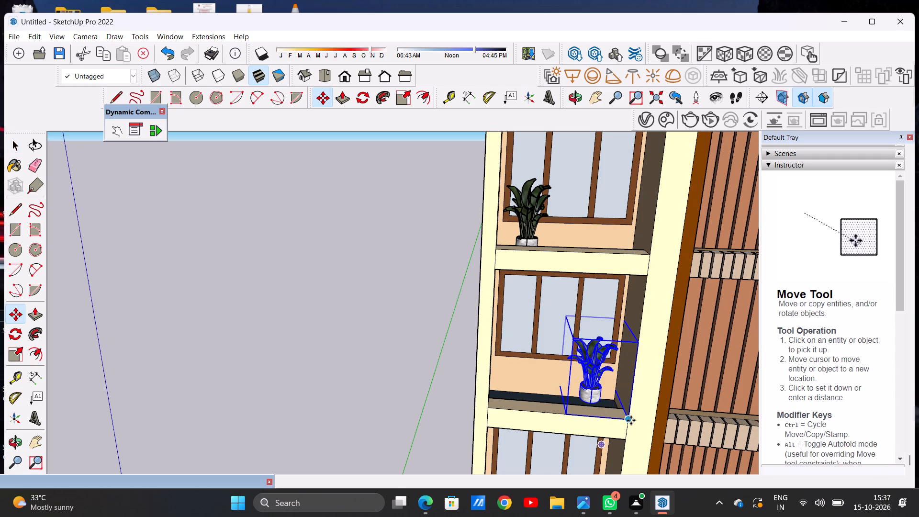
{"action": "left_click", "coordinate": [631, 420]}
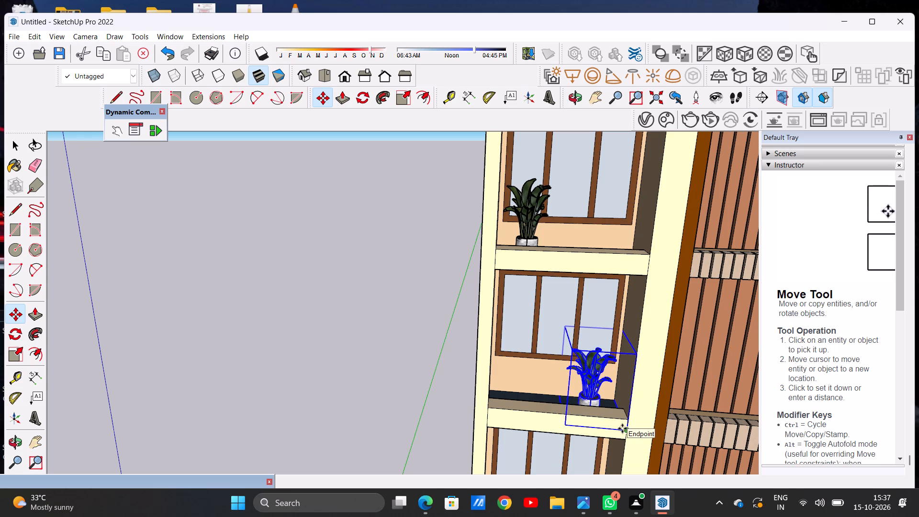
{"action": "left_click", "coordinate": [622, 428]}
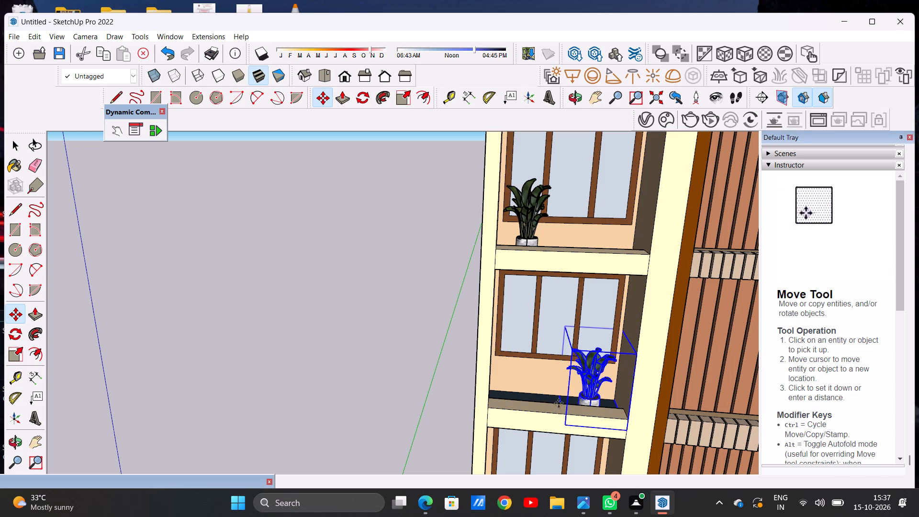
{"action": "scroll", "coordinate": [559, 403], "scroll_direction": "down", "scroll_amount": 4}
{"action": "key", "text": "space"}
{"action": "middle_click_drag", "start_coordinate": [568, 429], "coordinate": [582, 322]}
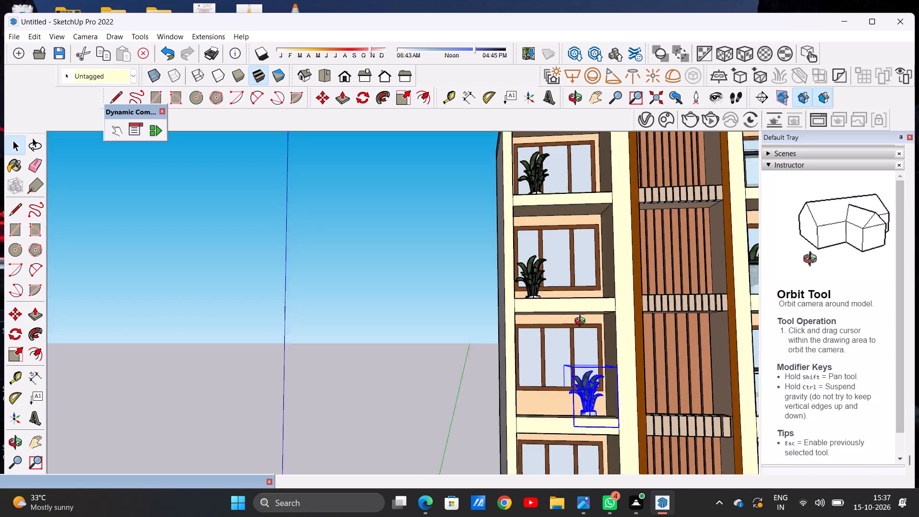
{"action": "middle_click_drag", "start_coordinate": [582, 322], "coordinate": [584, 302]}
{"action": "middle_click_drag", "start_coordinate": [586, 438], "coordinate": [564, 354]}
{"action": "left_click", "coordinate": [490, 391]}
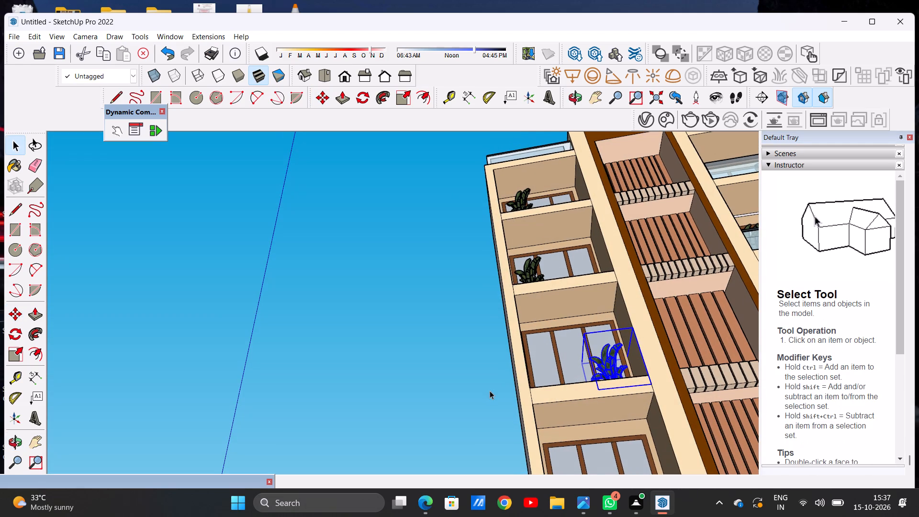
Examine how the third unrailed balcony's pot sits on its floor and how the plants line up down the facade.
{"action": "scroll", "coordinate": [644, 382], "scroll_direction": "down", "scroll_amount": 5}
{"action": "middle_click_drag", "start_coordinate": [630, 376], "coordinate": [586, 444]}
{"action": "scroll", "coordinate": [562, 391], "scroll_direction": "down", "scroll_amount": 9}
{"action": "scroll", "coordinate": [562, 391], "scroll_direction": "up", "scroll_amount": 1}
{"action": "scroll", "coordinate": [560, 387], "scroll_direction": "down", "scroll_amount": 14}
{"action": "middle_click_drag", "start_coordinate": [597, 377], "coordinate": [628, 471]}
{"action": "scroll", "coordinate": [560, 362], "scroll_direction": "up", "scroll_amount": 7}
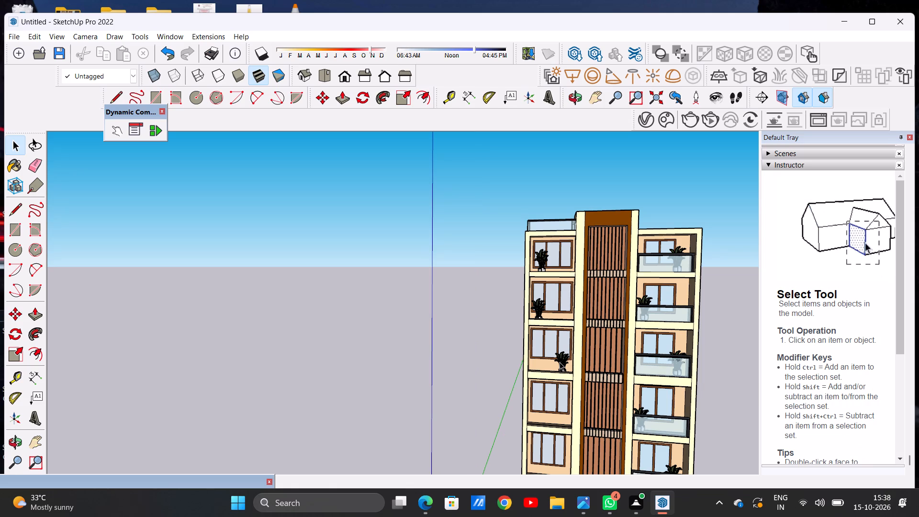
{"action": "scroll", "coordinate": [572, 359], "scroll_direction": "up", "scroll_amount": 7}
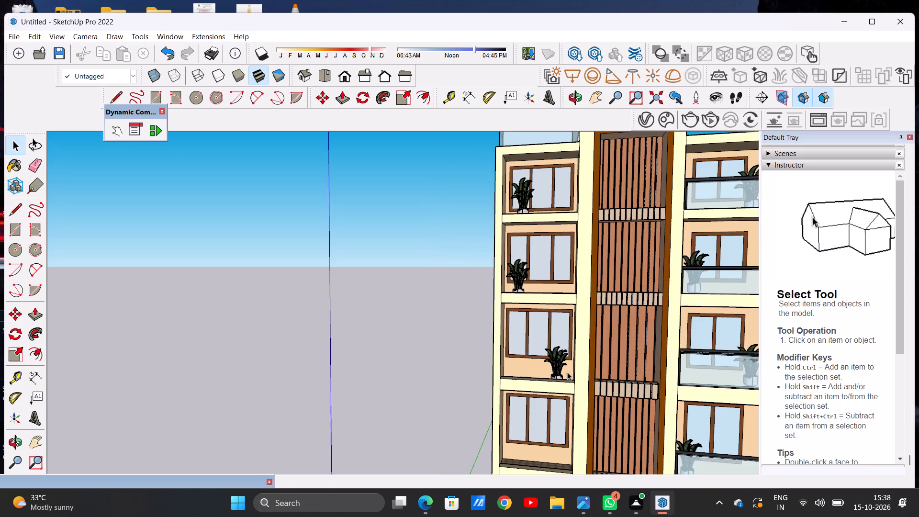
{"action": "scroll", "coordinate": [567, 372], "scroll_direction": "up", "scroll_amount": 15}
{"action": "middle_click_drag", "start_coordinate": [512, 391], "coordinate": [531, 407]}
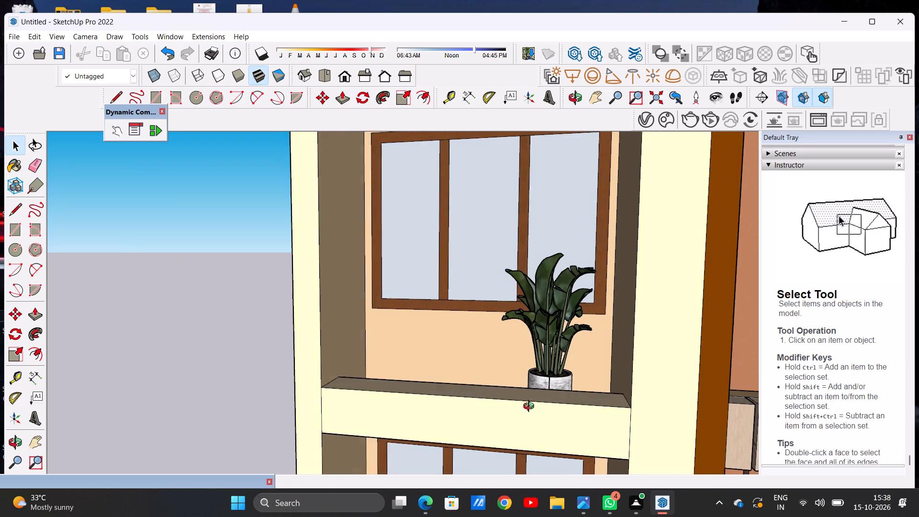
{"action": "middle_click_drag", "start_coordinate": [531, 407], "coordinate": [550, 439]}
{"action": "scroll", "coordinate": [547, 389], "scroll_direction": "down", "scroll_amount": 6}
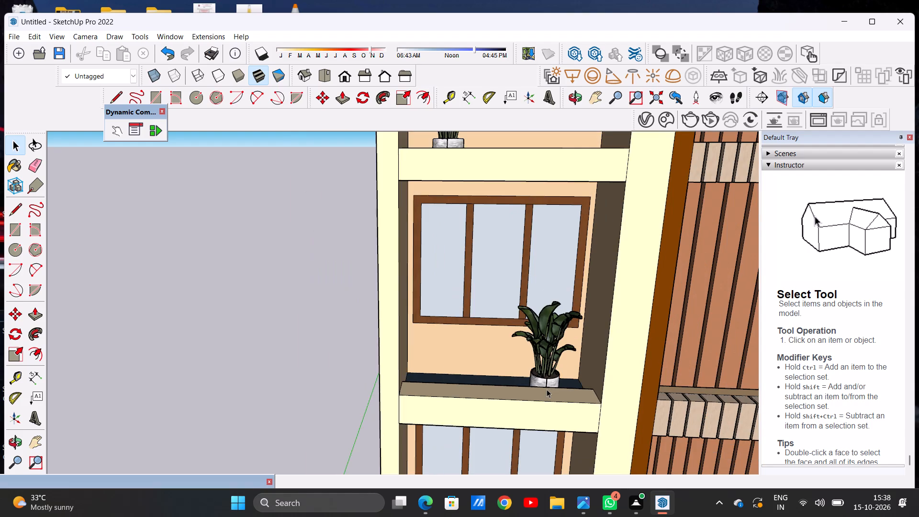
{"action": "scroll", "coordinate": [547, 389], "scroll_direction": "down", "scroll_amount": 20}
{"action": "scroll", "coordinate": [547, 389], "scroll_direction": "down", "scroll_amount": 2}
{"action": "scroll", "coordinate": [500, 362], "scroll_direction": "down", "scroll_amount": 9}
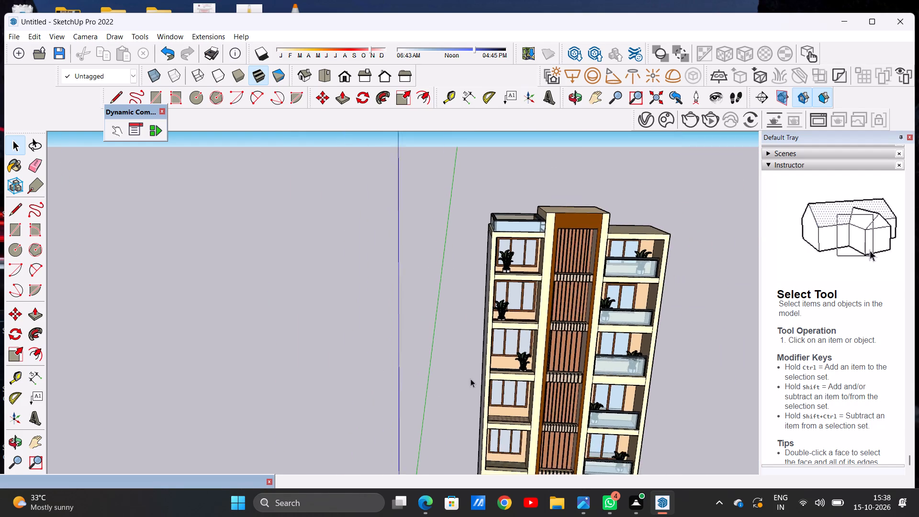
Copy the third unrailed balcony's plant by its inner front base corner to the fourth balcony's front corner beside the slatted centre, and deselect it.
{"action": "scroll", "coordinate": [494, 423], "scroll_direction": "down", "scroll_amount": 8}
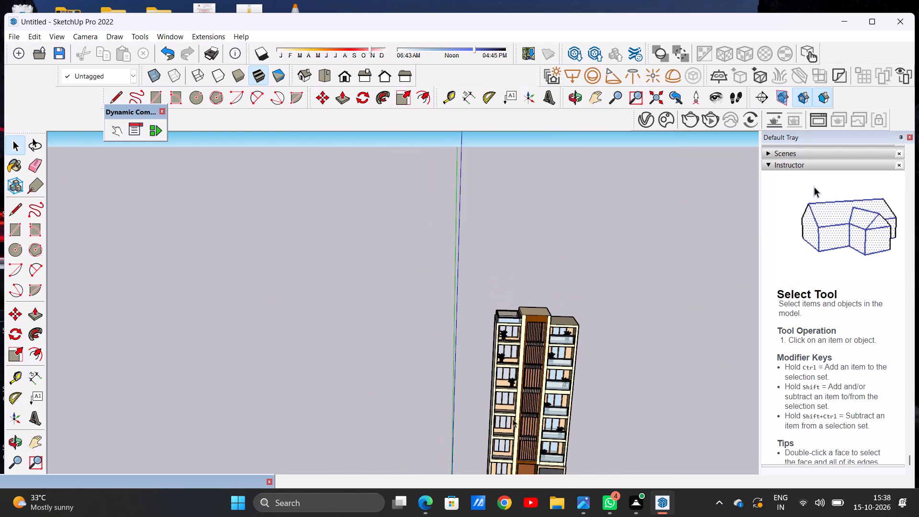
{"action": "scroll", "coordinate": [499, 461], "scroll_direction": "up", "scroll_amount": 10}
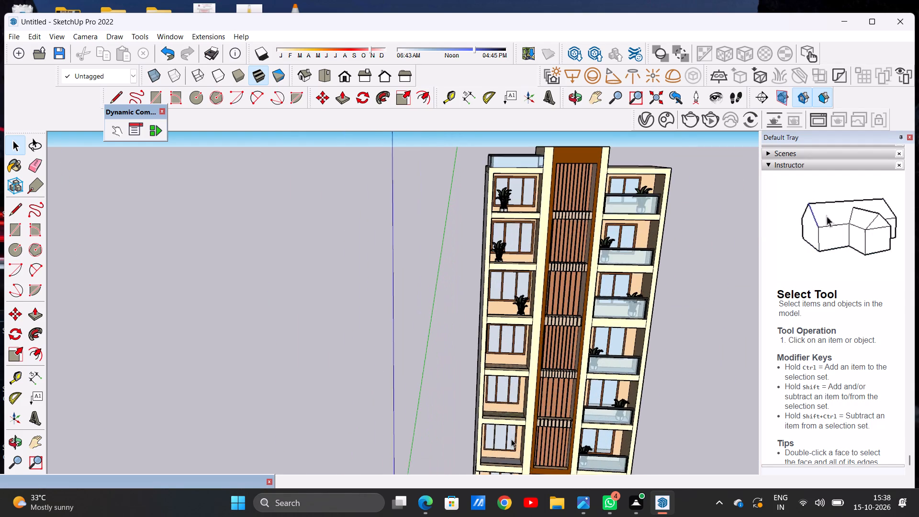
{"action": "scroll", "coordinate": [527, 335], "scroll_direction": "up", "scroll_amount": 5}
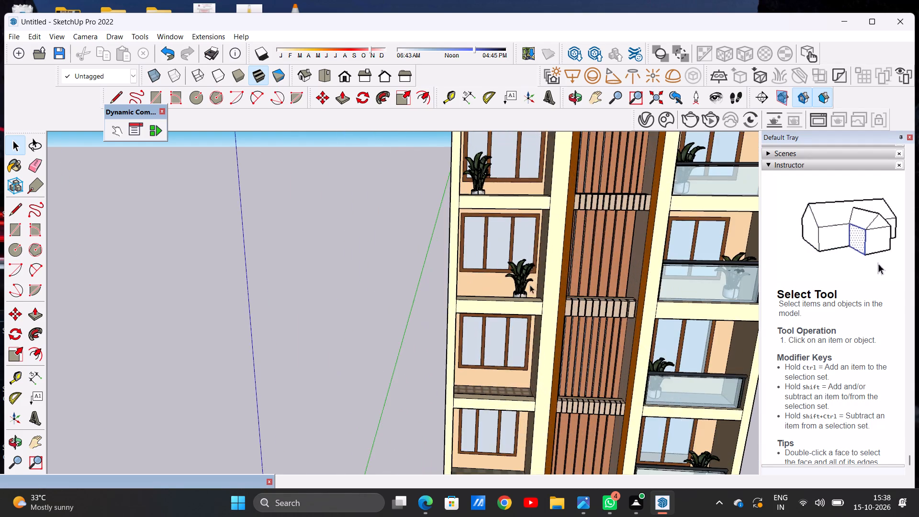
{"action": "scroll", "coordinate": [533, 288], "scroll_direction": "up", "scroll_amount": 11}
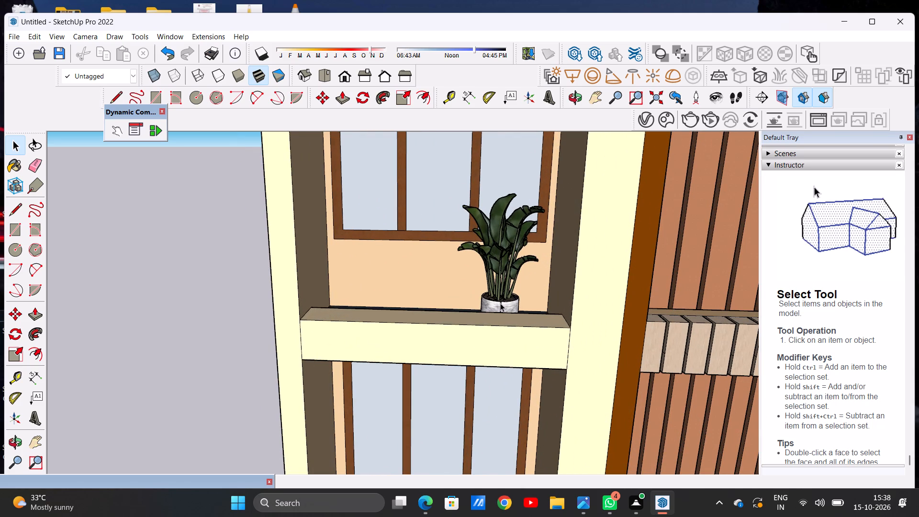
{"action": "left_click", "coordinate": [500, 300]}
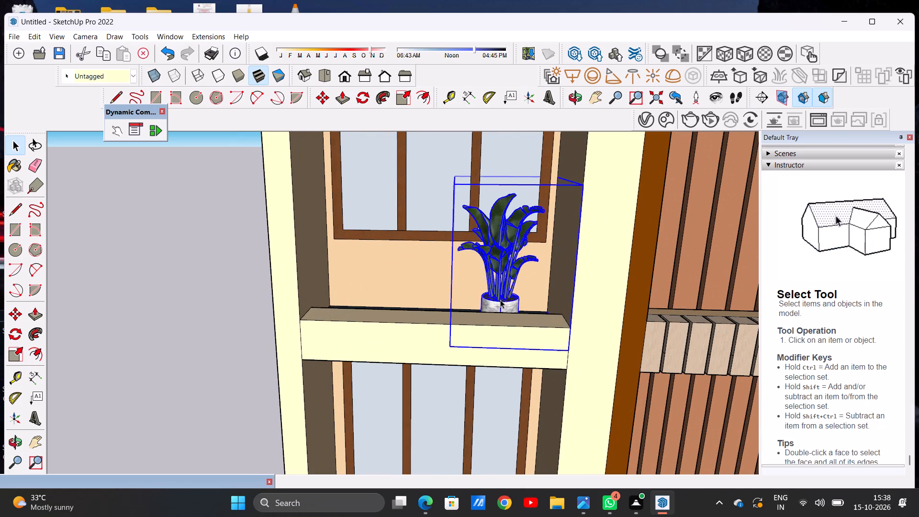
{"action": "scroll", "coordinate": [500, 299], "scroll_direction": "down", "scroll_amount": 17}
{"action": "scroll", "coordinate": [500, 299], "scroll_direction": "down", "scroll_amount": 5}
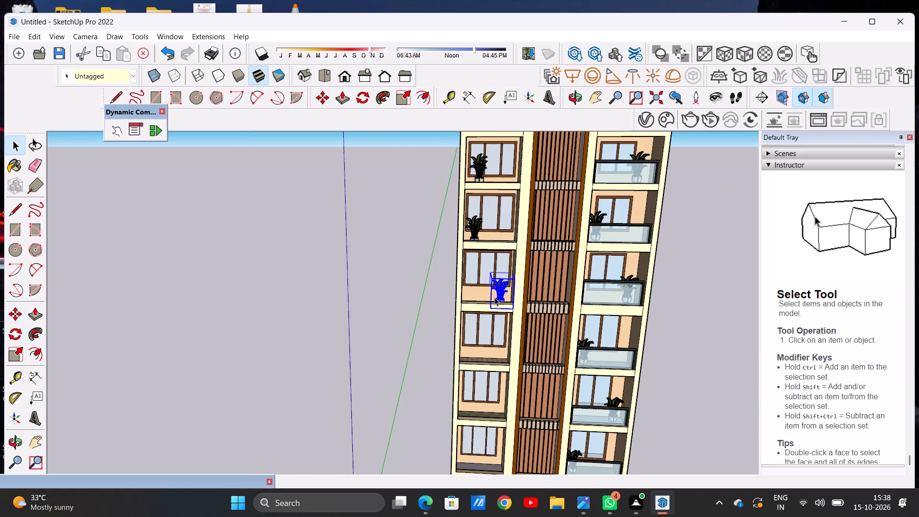
{"action": "scroll", "coordinate": [501, 316], "scroll_direction": "up", "scroll_amount": 6}
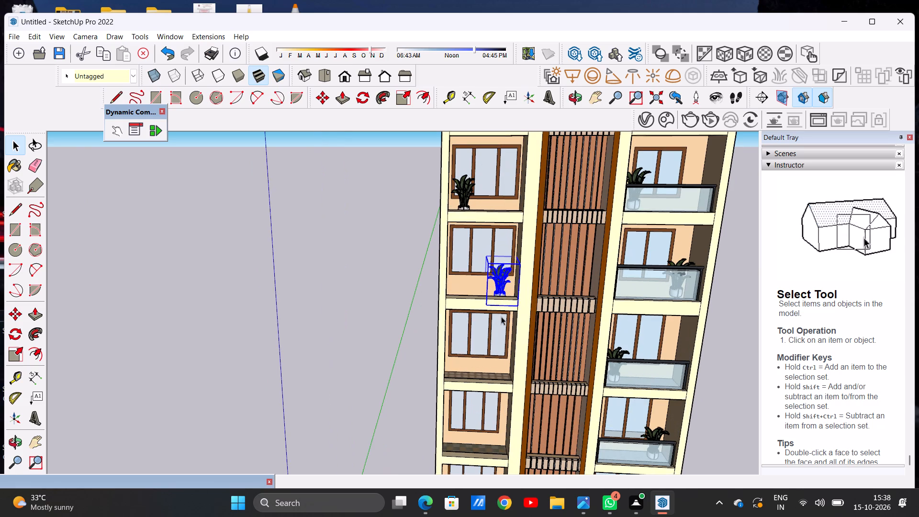
{"action": "key", "text": "m"}
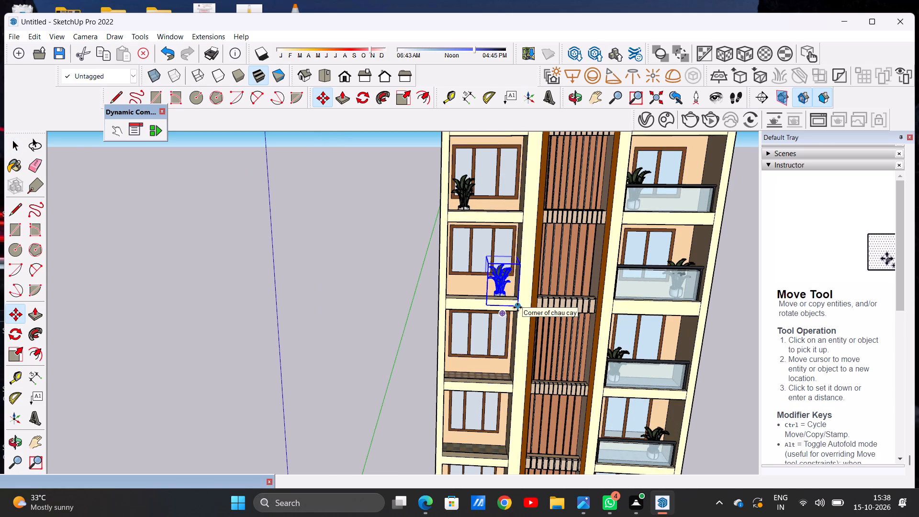
{"action": "left_click", "coordinate": [517, 307]}
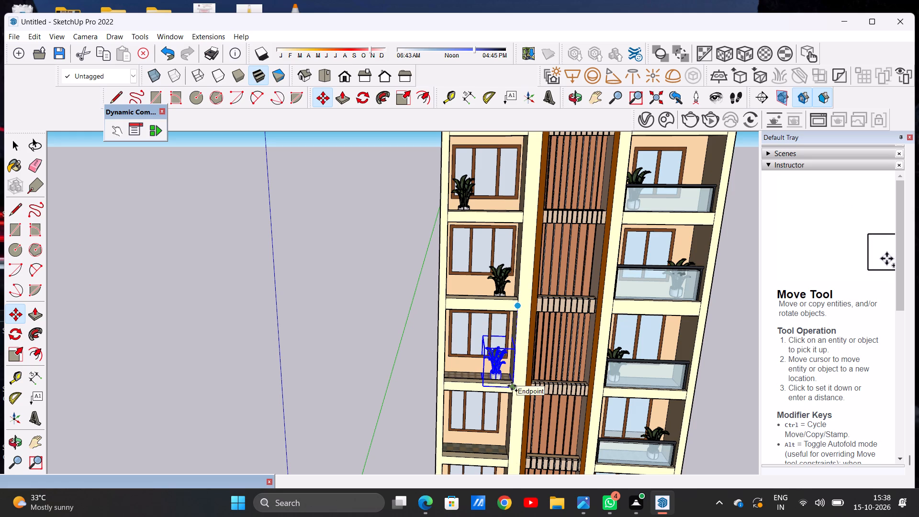
{"action": "left_click", "coordinate": [512, 386]}
{"action": "key", "text": "space"}
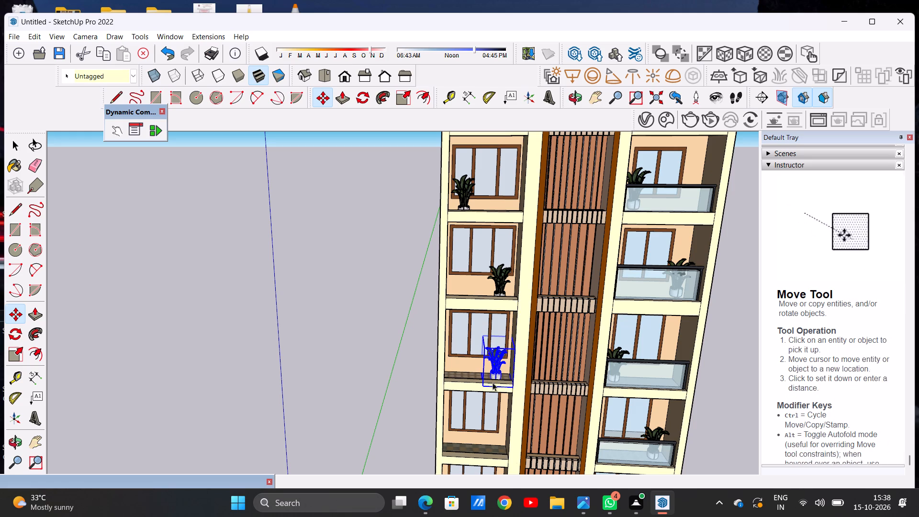
{"action": "left_click", "coordinate": [393, 356]}
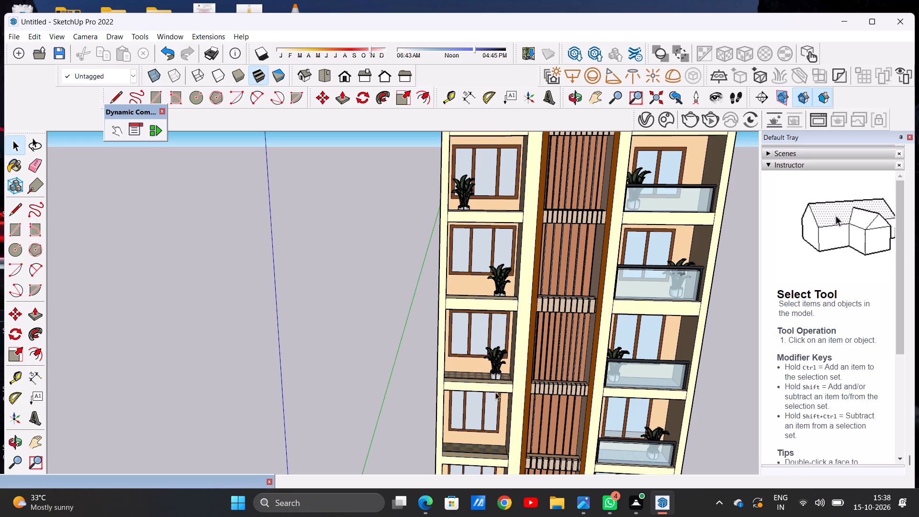
Examine the fourth unrailed balcony's plant against its tiled floor, the plant above it and the empty balconies below.
{"action": "middle_click_drag", "start_coordinate": [496, 387], "coordinate": [488, 275]}
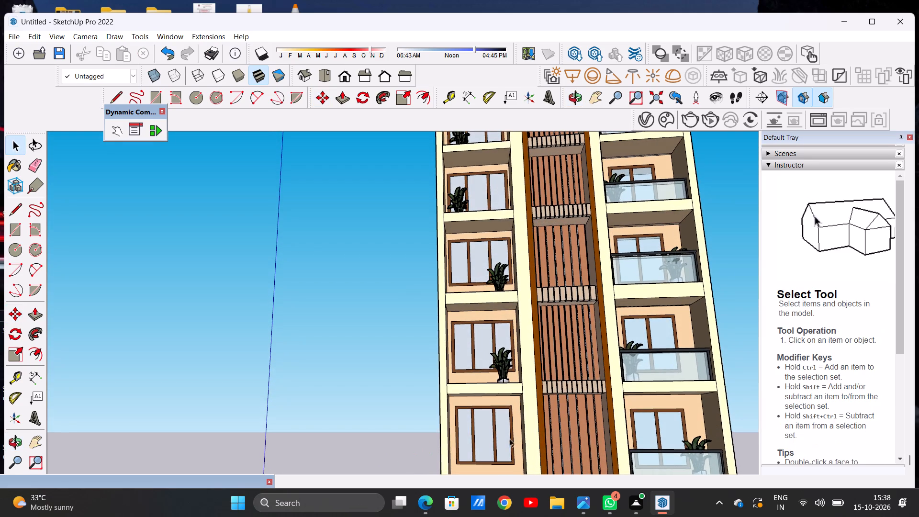
{"action": "middle_click_drag", "start_coordinate": [509, 386], "coordinate": [509, 448]}
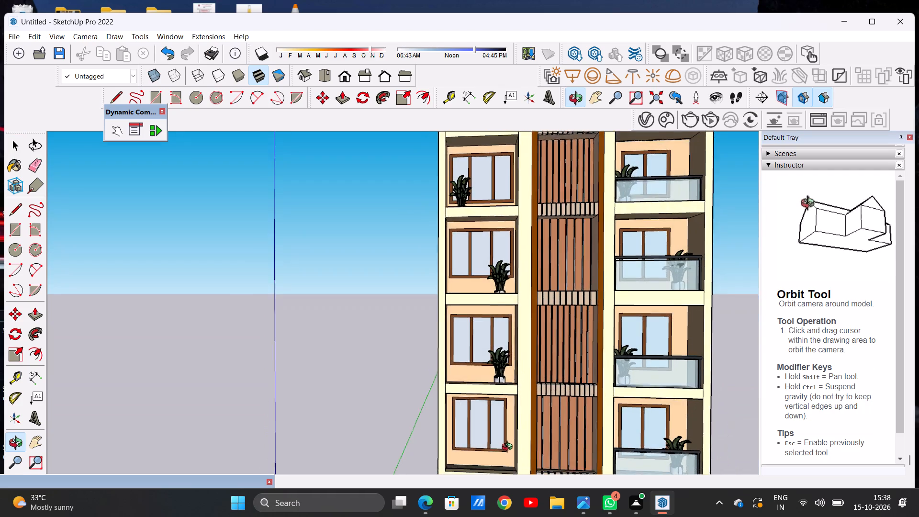
{"action": "middle_click_drag", "start_coordinate": [509, 448], "coordinate": [507, 457]}
{"action": "scroll", "coordinate": [501, 363], "scroll_direction": "down", "scroll_amount": 10}
{"action": "scroll", "coordinate": [493, 433], "scroll_direction": "up", "scroll_amount": 2}
{"action": "scroll", "coordinate": [493, 433], "scroll_direction": "down", "scroll_amount": 1}
{"action": "scroll", "coordinate": [493, 433], "scroll_direction": "up", "scroll_amount": 7}
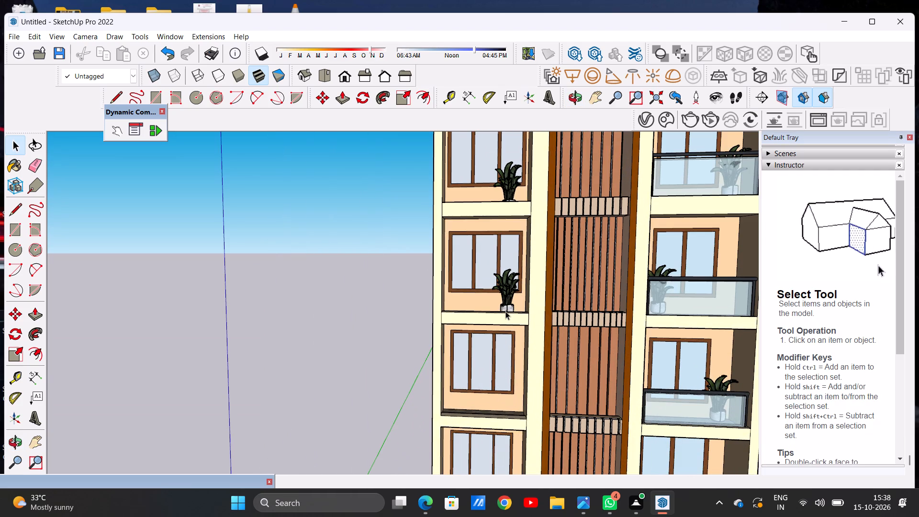
{"action": "scroll", "coordinate": [512, 309], "scroll_direction": "down", "scroll_amount": 5}
{"action": "middle_click_drag", "start_coordinate": [504, 303], "coordinate": [536, 446]}
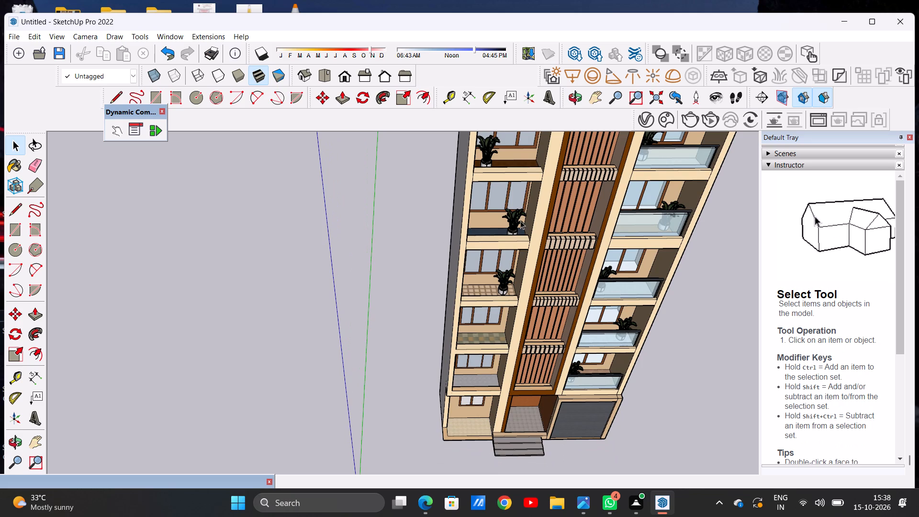
{"action": "scroll", "coordinate": [520, 217], "scroll_direction": "up", "scroll_amount": 6}
{"action": "scroll", "coordinate": [476, 214], "scroll_direction": "up", "scroll_amount": 8}
{"action": "middle_click_drag", "start_coordinate": [512, 252], "coordinate": [565, 289]}
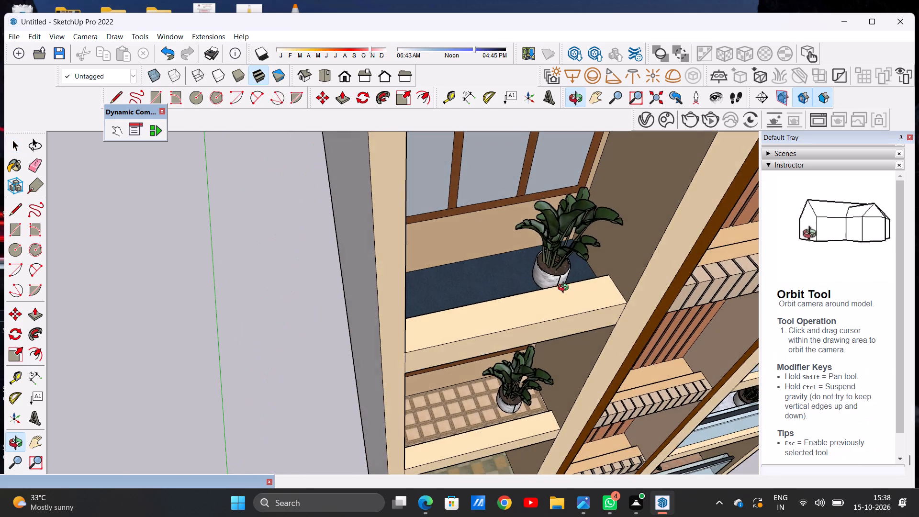
{"action": "middle_click_drag", "start_coordinate": [565, 289], "coordinate": [517, 240]}
{"action": "scroll", "coordinate": [498, 222], "scroll_direction": "down", "scroll_amount": 13}
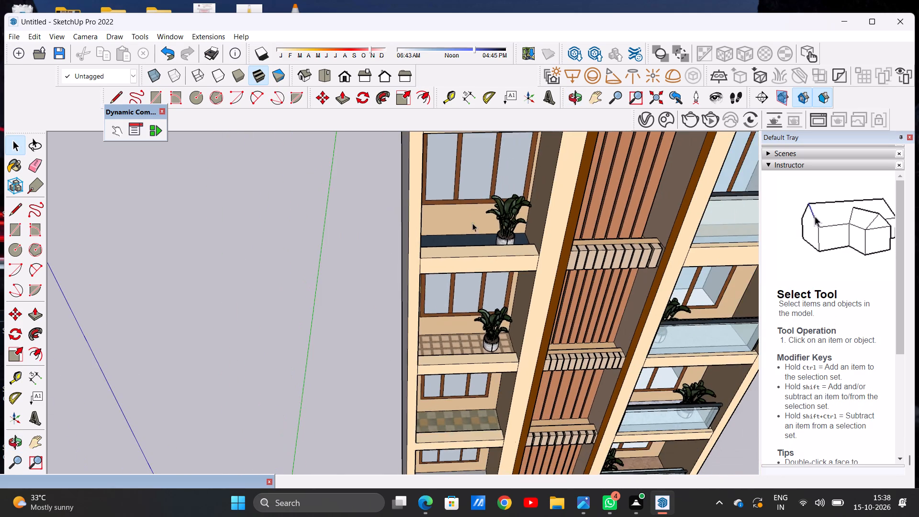
{"action": "scroll", "coordinate": [489, 259], "scroll_direction": "down", "scroll_amount": 6}
{"action": "scroll", "coordinate": [484, 414], "scroll_direction": "up", "scroll_amount": 6}
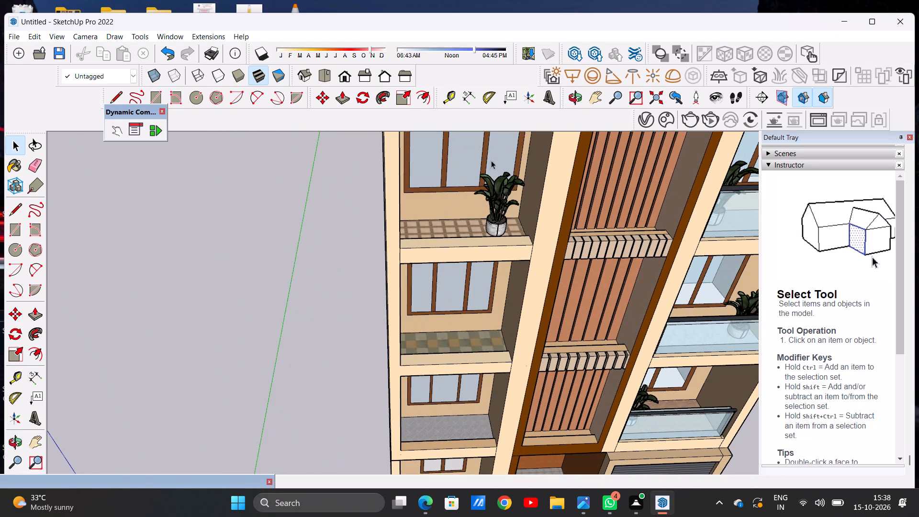
Copy the fourth unrailed balcony's plant by the slab corner below it to the fifth balcony's outer end, and deselect it.
{"action": "left_click", "coordinate": [498, 224]}
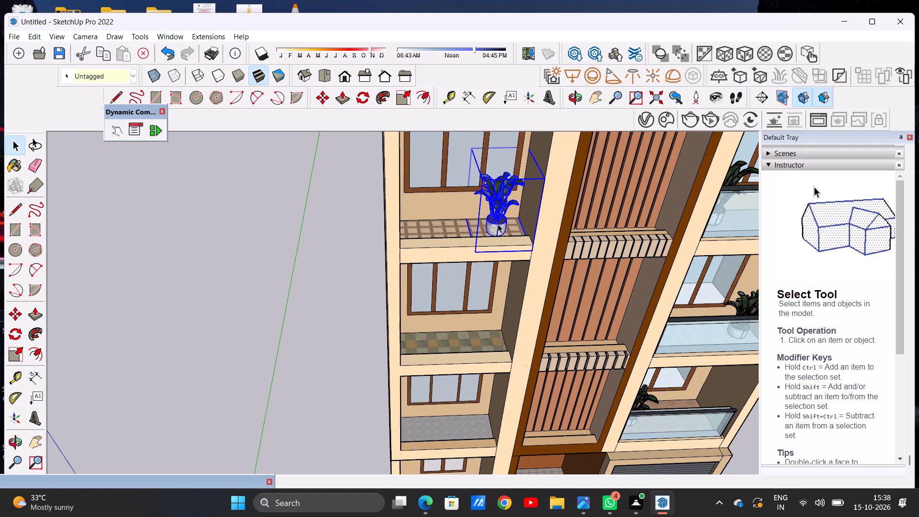
{"action": "key", "text": "m"}
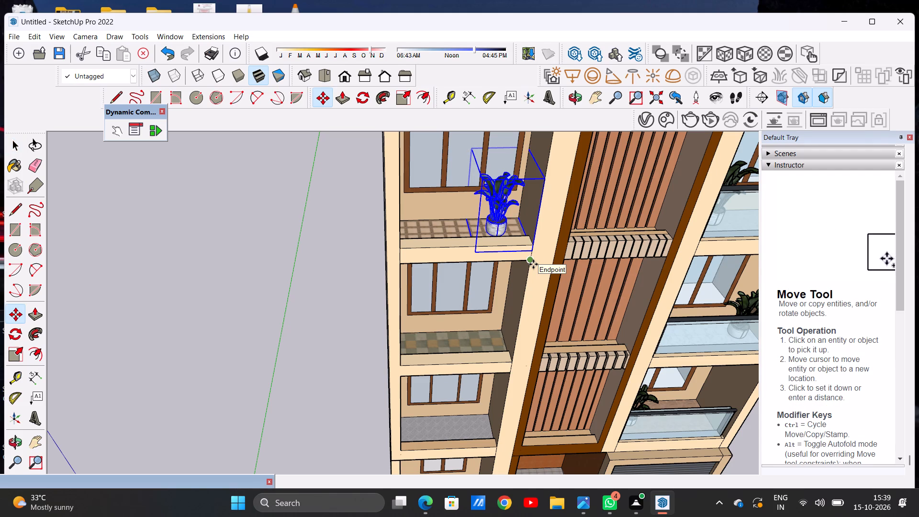
{"action": "left_click", "coordinate": [533, 264]}
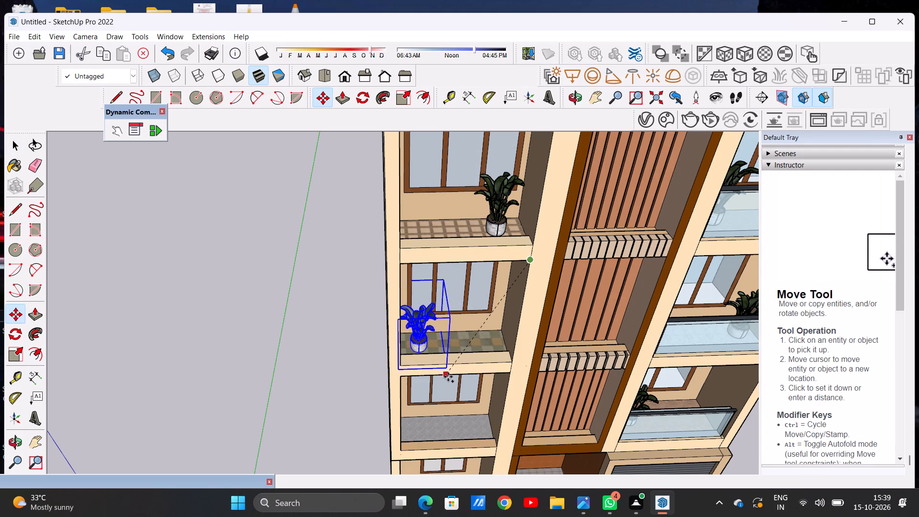
{"action": "left_click", "coordinate": [448, 377]}
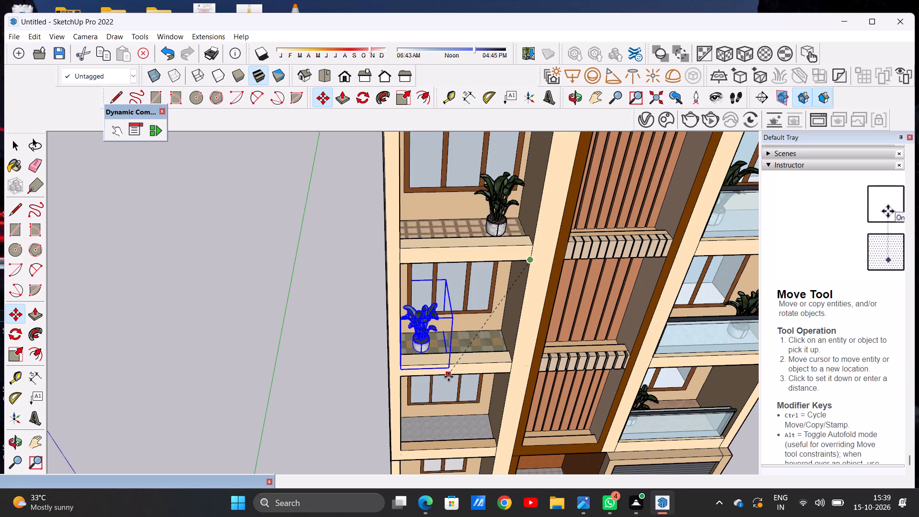
{"action": "key", "text": "space"}
{"action": "left_click", "coordinate": [360, 355]}
Examine how the fifth unrailed balcony's pot sits on its tiled floor and how the plants line up down the facade.
{"action": "middle_click_drag", "start_coordinate": [441, 350], "coordinate": [426, 323]}
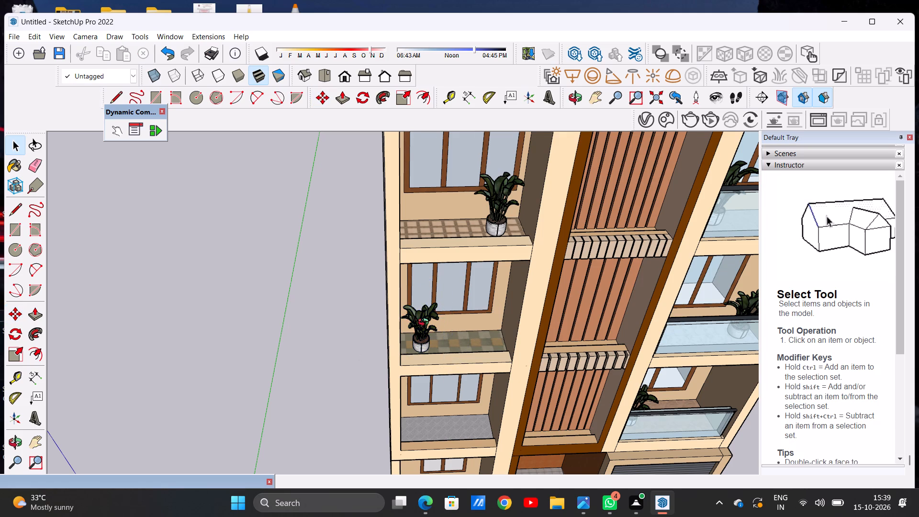
{"action": "middle_click_drag", "start_coordinate": [426, 323], "coordinate": [363, 357]}
{"action": "scroll", "coordinate": [413, 355], "scroll_direction": "up", "scroll_amount": 19}
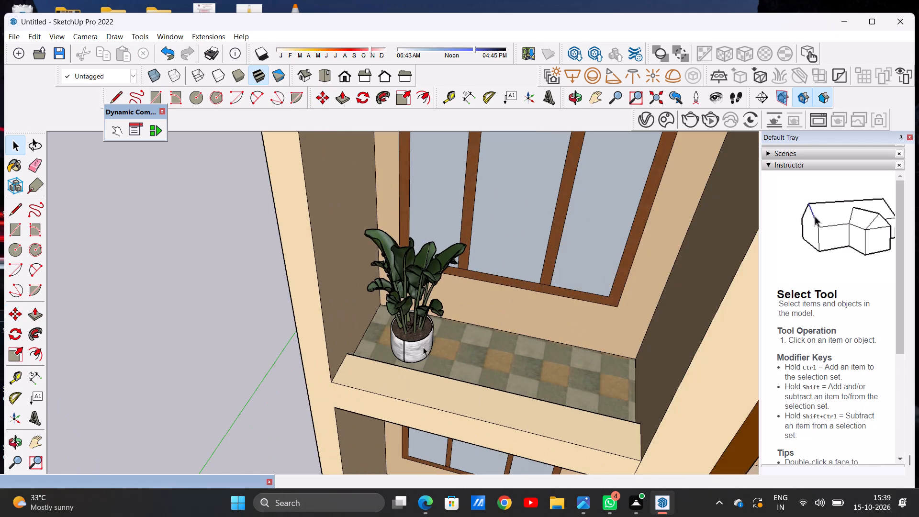
{"action": "scroll", "coordinate": [423, 347], "scroll_direction": "up", "scroll_amount": 4}
{"action": "middle_click_drag", "start_coordinate": [443, 360], "coordinate": [431, 323]}
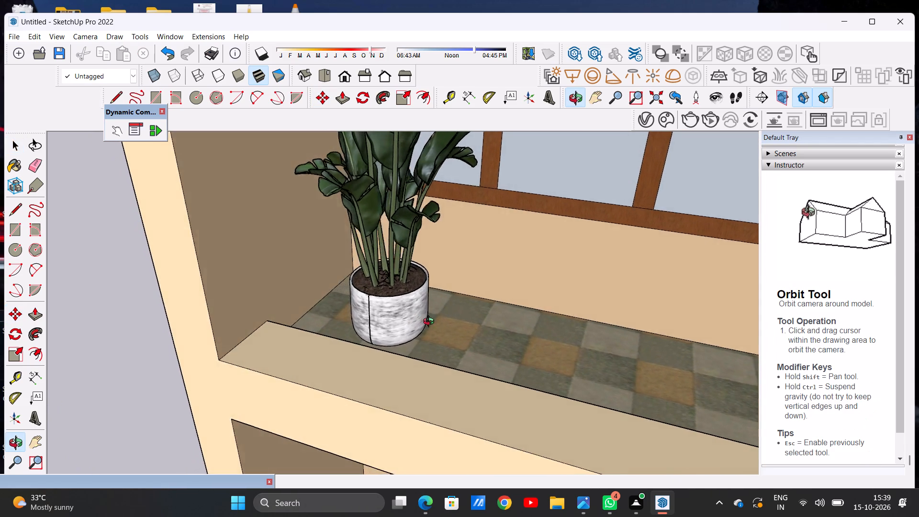
{"action": "middle_click_drag", "start_coordinate": [431, 323], "coordinate": [444, 325]}
{"action": "scroll", "coordinate": [444, 341], "scroll_direction": "down", "scroll_amount": 5}
{"action": "scroll", "coordinate": [445, 346], "scroll_direction": "down", "scroll_amount": 19}
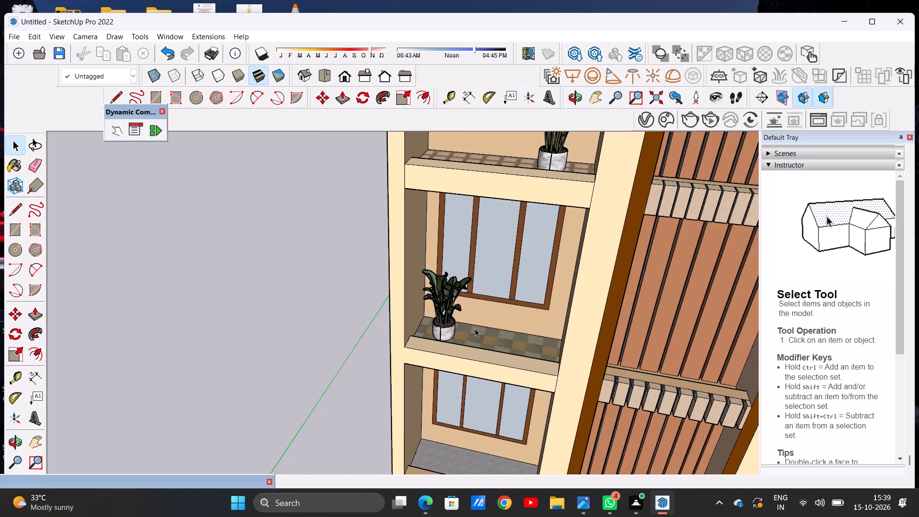
{"action": "scroll", "coordinate": [475, 328], "scroll_direction": "down", "scroll_amount": 14}
{"action": "middle_click_drag", "start_coordinate": [458, 399], "coordinate": [517, 379]}
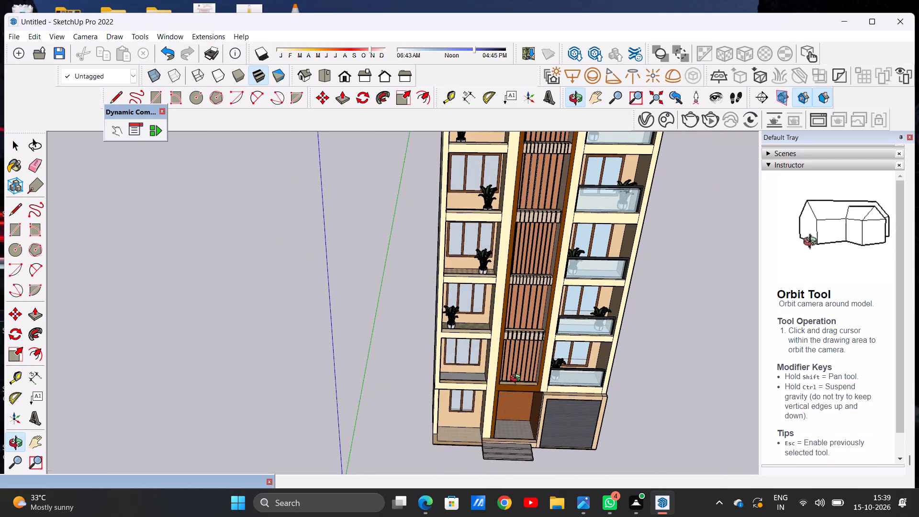
{"action": "middle_click_drag", "start_coordinate": [517, 379], "coordinate": [518, 372]}
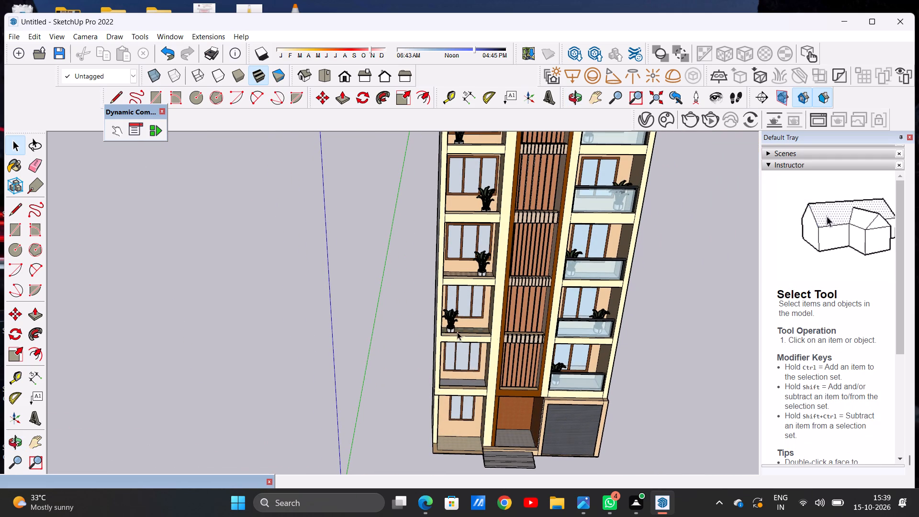
Copy the fifth unrailed balcony's plant by its inner front base corner straight down to the grey-floored sixth balcony's outer end, and deselect it.
{"action": "scroll", "coordinate": [451, 330], "scroll_direction": "up", "scroll_amount": 19}
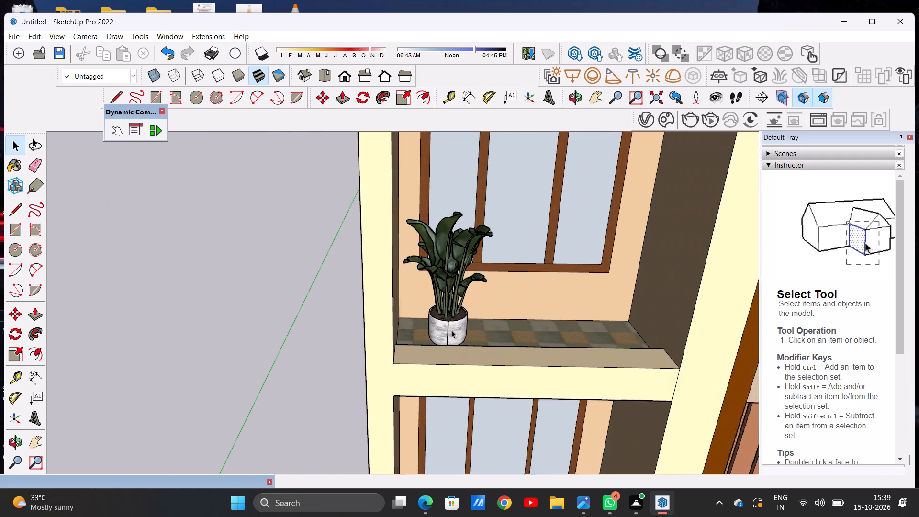
{"action": "left_click", "coordinate": [450, 324]}
{"action": "key", "text": "m"}
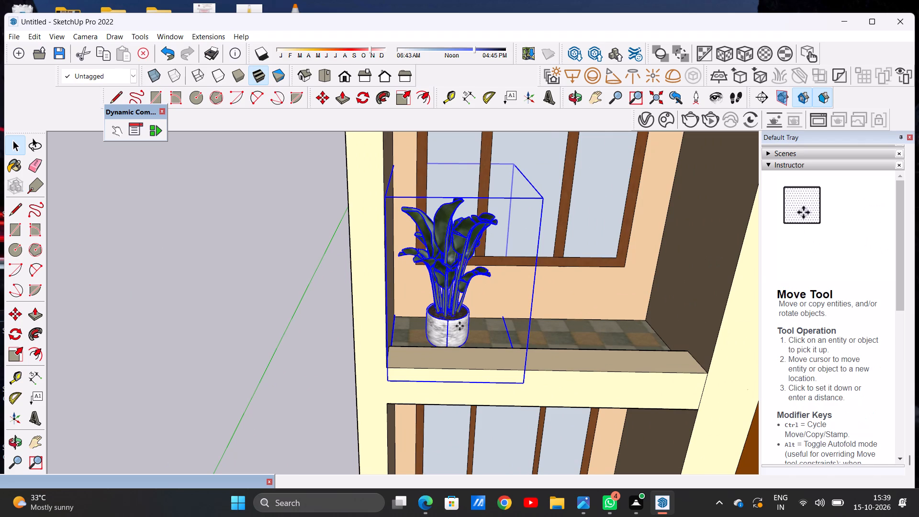
{"action": "left_click", "coordinate": [524, 383]}
{"action": "scroll", "coordinate": [503, 375], "scroll_direction": "down", "scroll_amount": 18}
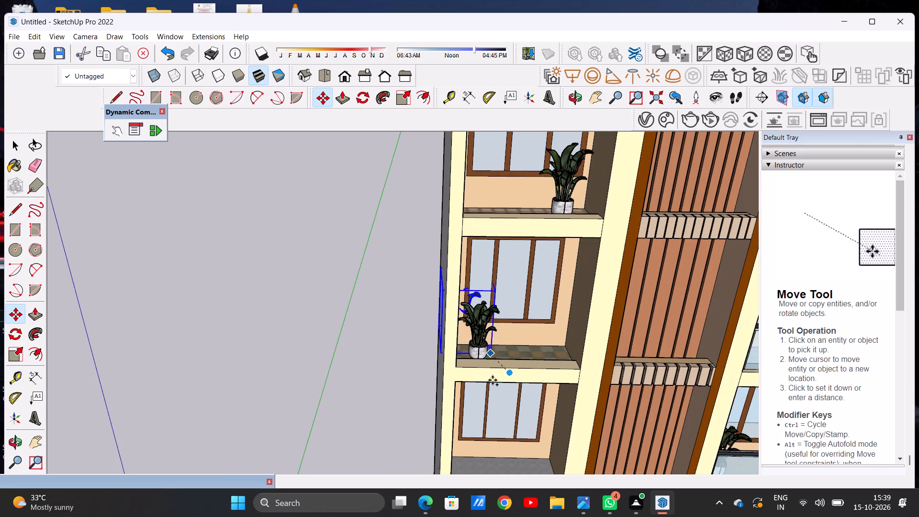
{"action": "scroll", "coordinate": [493, 380], "scroll_direction": "down", "scroll_amount": 7}
{"action": "scroll", "coordinate": [493, 459], "scroll_direction": "up", "scroll_amount": 9}
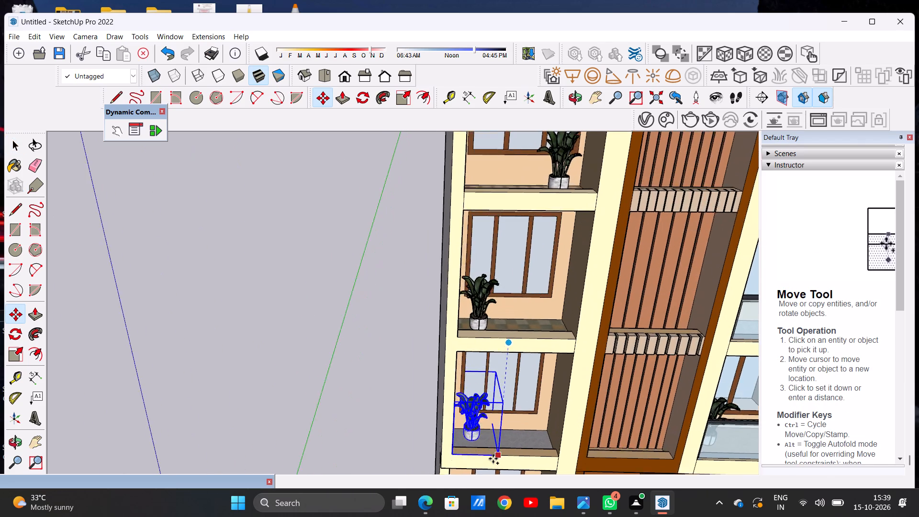
{"action": "scroll", "coordinate": [493, 459], "scroll_direction": "up", "scroll_amount": 3}
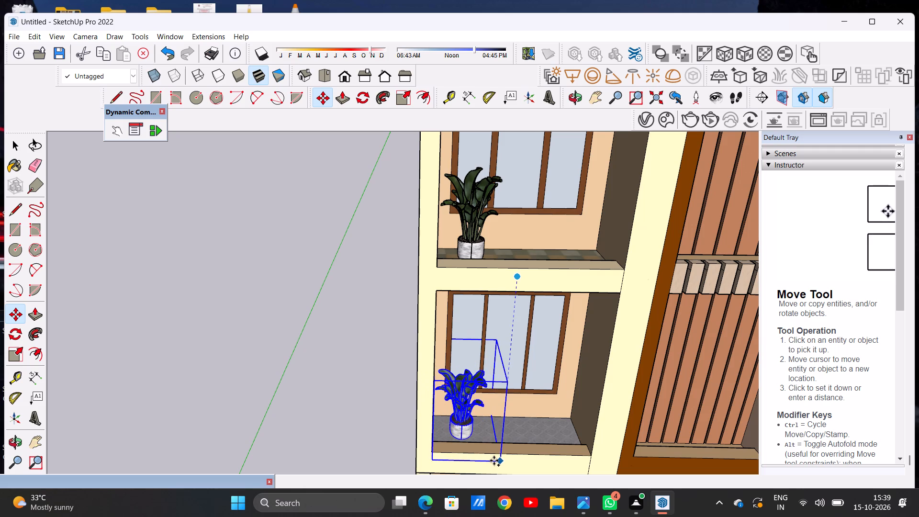
{"action": "left_click", "coordinate": [494, 461]}
{"action": "key", "text": "space"}
{"action": "left_click", "coordinate": [379, 430]}
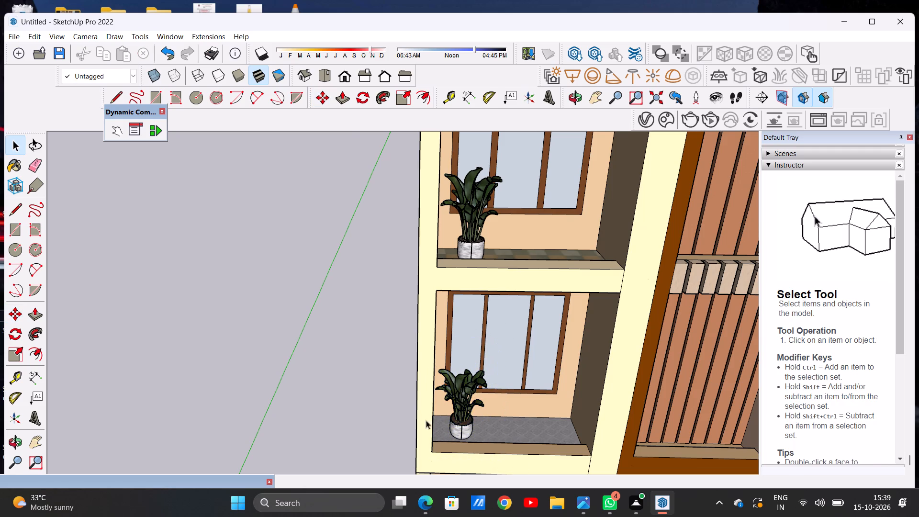
Examine the sixth unrailed balcony's pot against its grey floor and the arrangement of plants over the whole facade.
{"action": "scroll", "coordinate": [500, 432], "scroll_direction": "up", "scroll_amount": 7}
{"action": "scroll", "coordinate": [458, 429], "scroll_direction": "up", "scroll_amount": 2}
{"action": "middle_click_drag", "start_coordinate": [448, 410], "coordinate": [396, 410]}
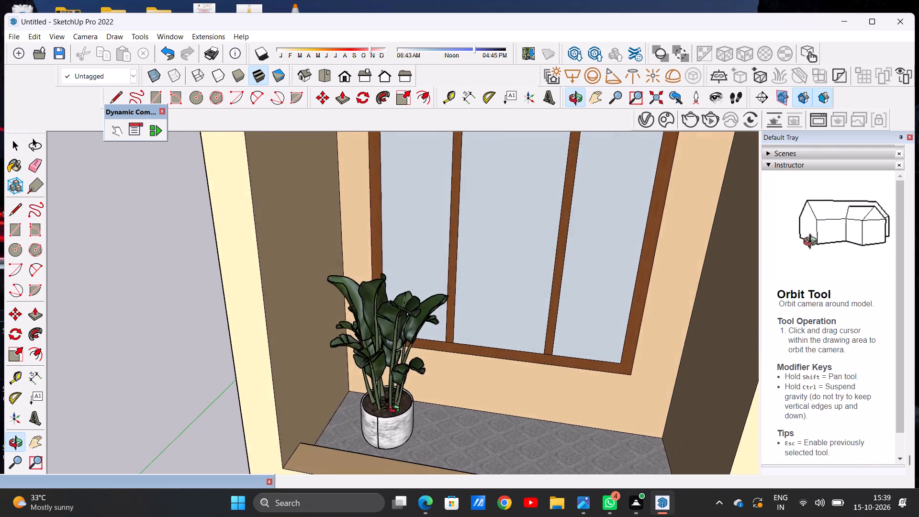
{"action": "middle_click_drag", "start_coordinate": [396, 410], "coordinate": [430, 342]}
{"action": "scroll", "coordinate": [410, 361], "scroll_direction": "down", "scroll_amount": 7}
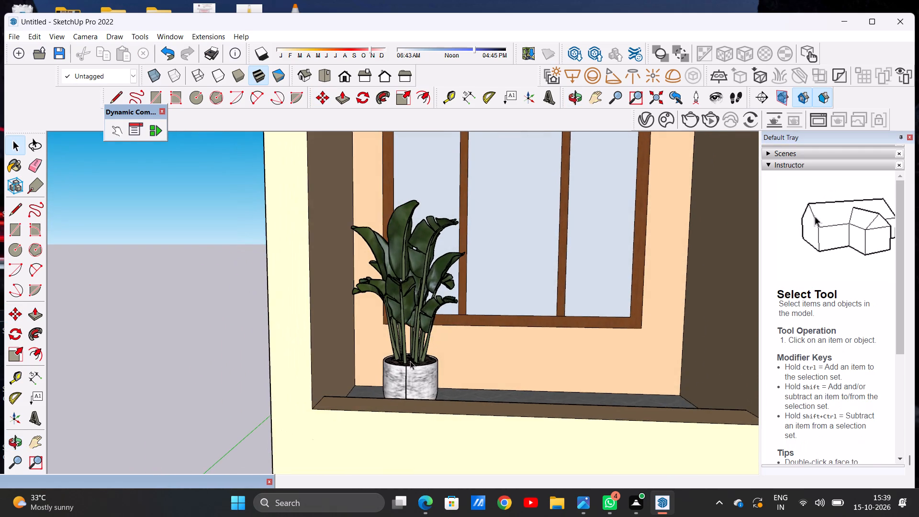
{"action": "scroll", "coordinate": [416, 362], "scroll_direction": "down", "scroll_amount": 20}
{"action": "scroll", "coordinate": [416, 362], "scroll_direction": "down", "scroll_amount": 1}
{"action": "scroll", "coordinate": [461, 360], "scroll_direction": "down", "scroll_amount": 2}
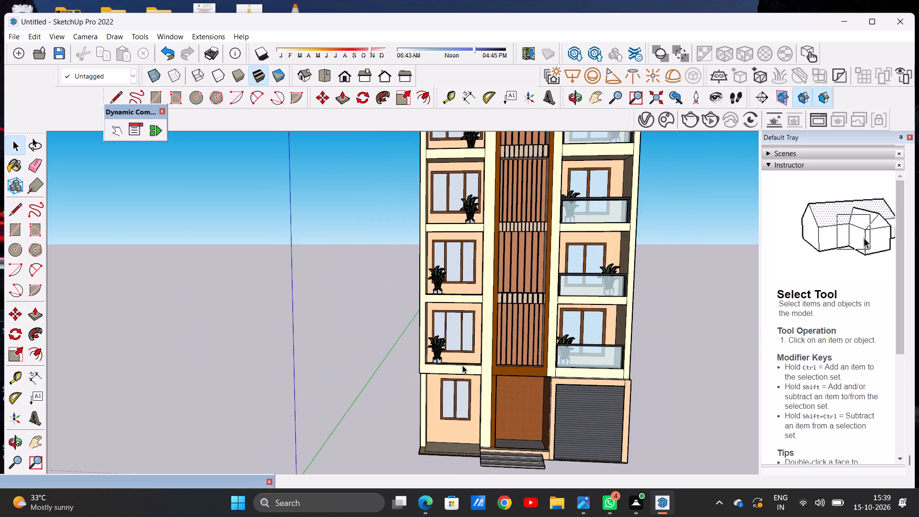
{"action": "scroll", "coordinate": [462, 365], "scroll_direction": "down", "scroll_amount": 13}
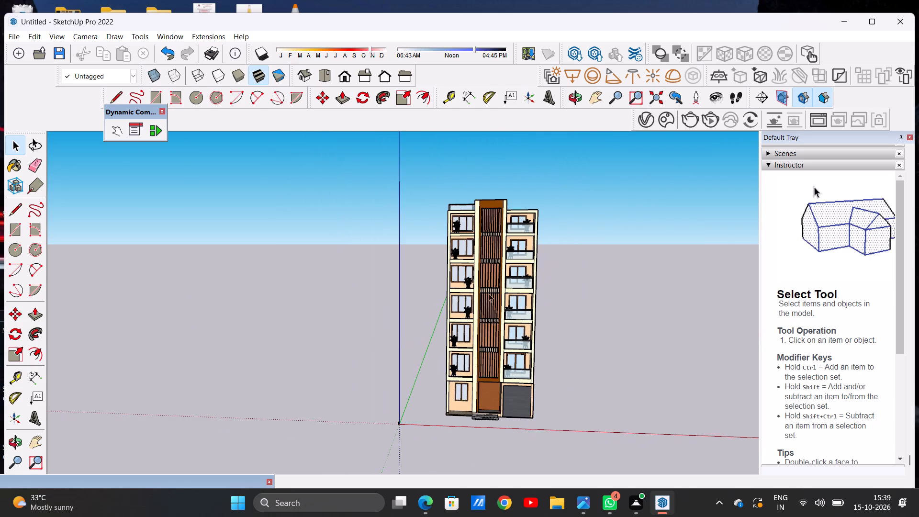
Inspect the upper balconies, slatted centre and plants in both columns from above and from the front.
{"action": "scroll", "coordinate": [483, 245], "scroll_direction": "up", "scroll_amount": 13}
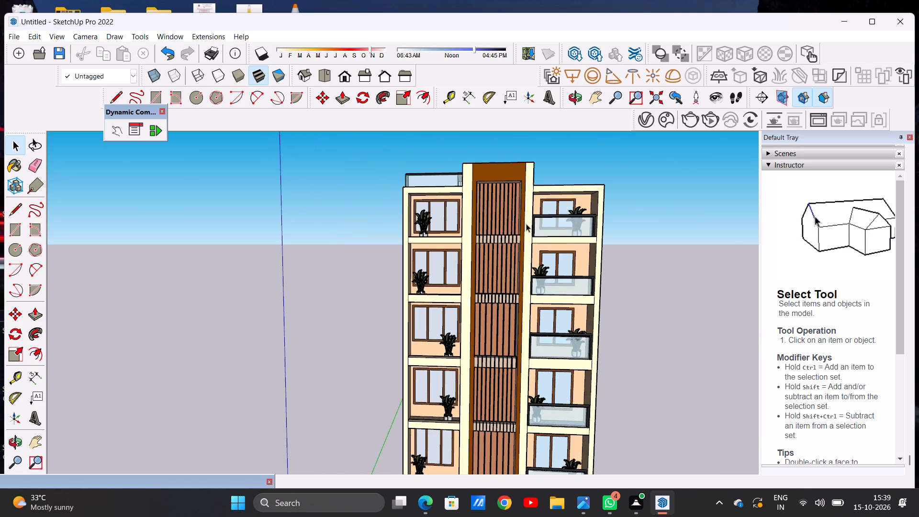
{"action": "middle_click_drag", "start_coordinate": [526, 224], "coordinate": [457, 367]}
{"action": "scroll", "coordinate": [492, 260], "scroll_direction": "up", "scroll_amount": 3}
{"action": "scroll", "coordinate": [492, 260], "scroll_direction": "down", "scroll_amount": 1}
{"action": "scroll", "coordinate": [492, 260], "scroll_direction": "up", "scroll_amount": 19}
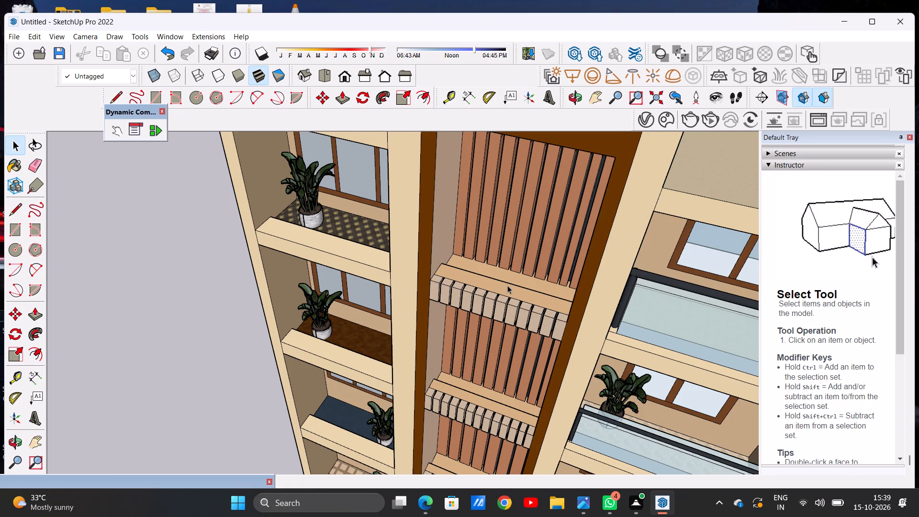
{"action": "key", "text": "space"}
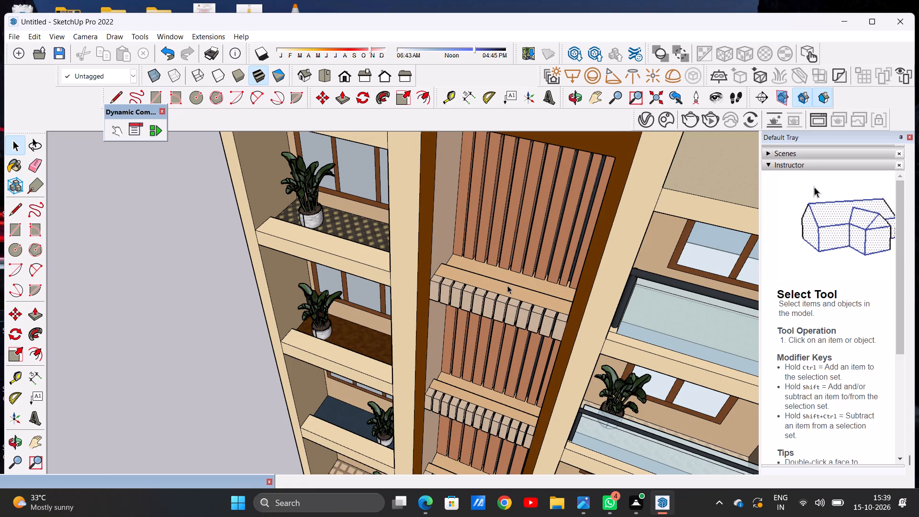
{"action": "scroll", "coordinate": [505, 287], "scroll_direction": "down", "scroll_amount": 13}
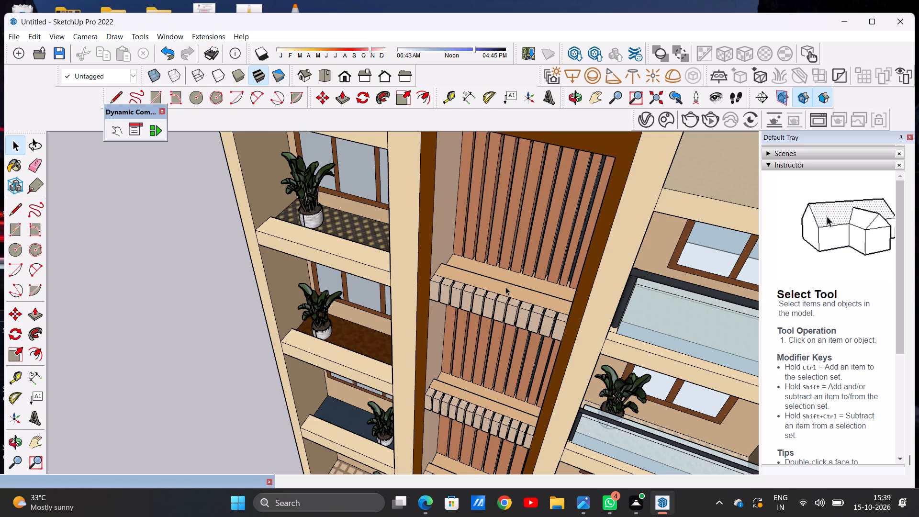
{"action": "scroll", "coordinate": [505, 287], "scroll_direction": "down", "scroll_amount": 20}
{"action": "scroll", "coordinate": [505, 287], "scroll_direction": "down", "scroll_amount": 17}
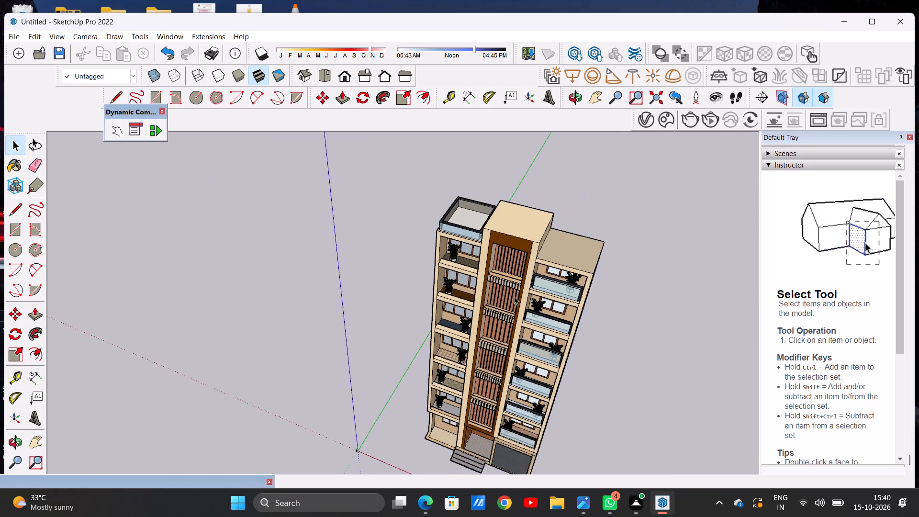
{"action": "middle_click_drag", "start_coordinate": [493, 365], "coordinate": [598, 282]}
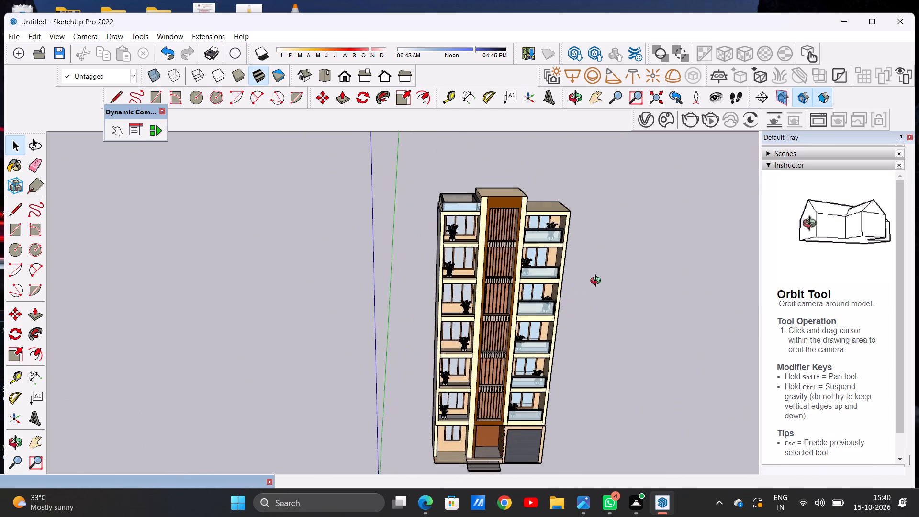
{"action": "middle_click_drag", "start_coordinate": [598, 282], "coordinate": [541, 261]}
{"action": "scroll", "coordinate": [492, 284], "scroll_direction": "up", "scroll_amount": 6}
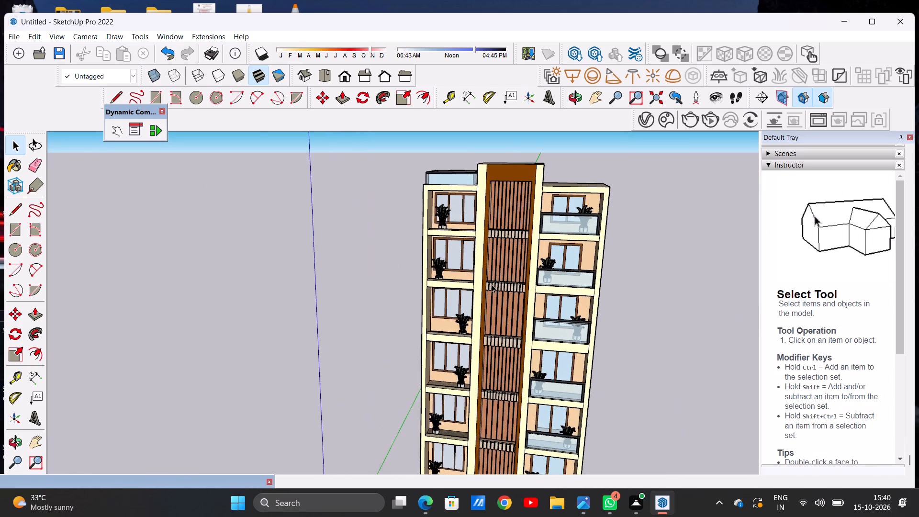
{"action": "scroll", "coordinate": [492, 284], "scroll_direction": "down", "scroll_amount": 1}
{"action": "scroll", "coordinate": [492, 284], "scroll_direction": "up", "scroll_amount": 7}
{"action": "scroll", "coordinate": [443, 272], "scroll_direction": "up", "scroll_amount": 14}
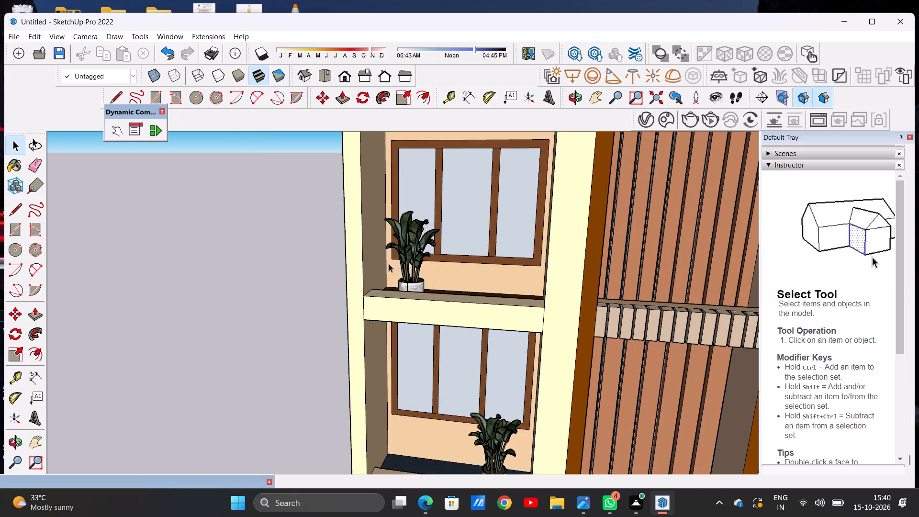
{"action": "middle_click_drag", "start_coordinate": [388, 265], "coordinate": [426, 270]}
{"action": "scroll", "coordinate": [407, 274], "scroll_direction": "down", "scroll_amount": 17}
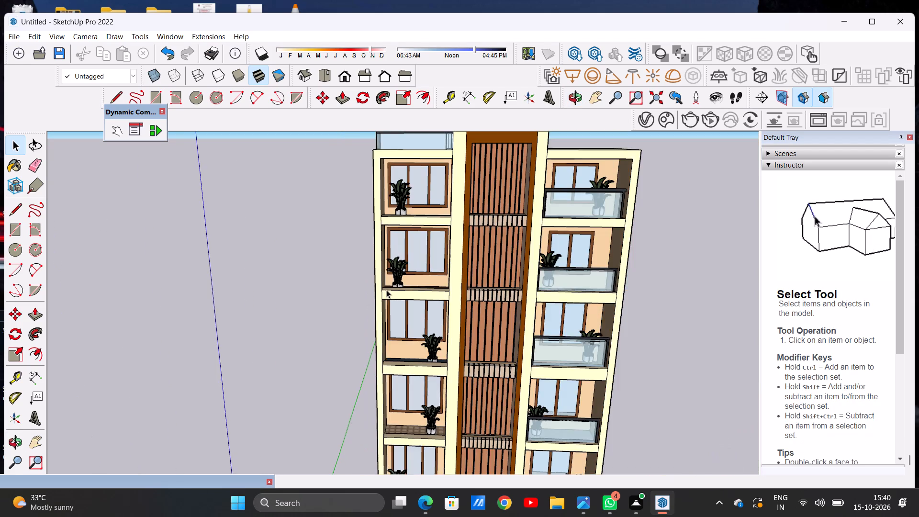
{"action": "scroll", "coordinate": [386, 290], "scroll_direction": "down", "scroll_amount": 6}
Paint the white side wall beside the railed balconies with 0035_Tan from the Colors-Named collection.
{"action": "middle_click_drag", "start_coordinate": [567, 269], "coordinate": [305, 277]}
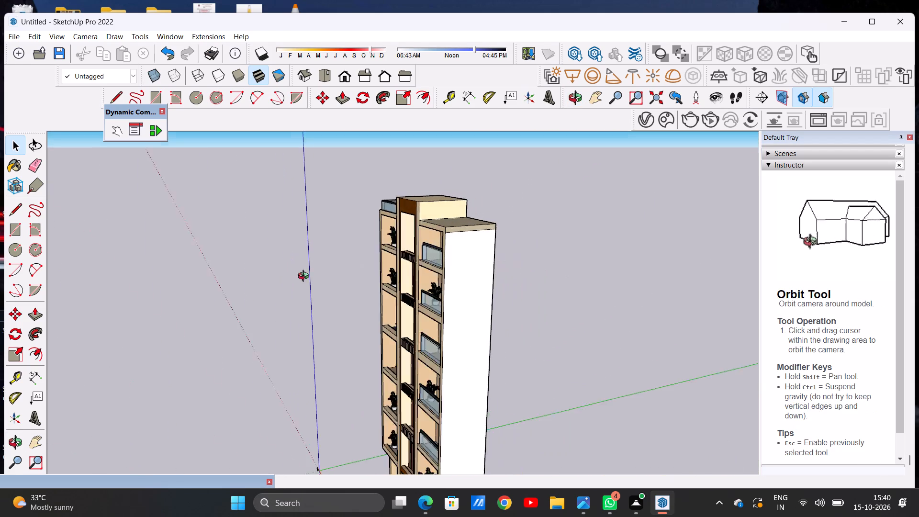
{"action": "middle_click_drag", "start_coordinate": [305, 277], "coordinate": [254, 283]}
{"action": "scroll", "coordinate": [426, 296], "scroll_direction": "up", "scroll_amount": 12}
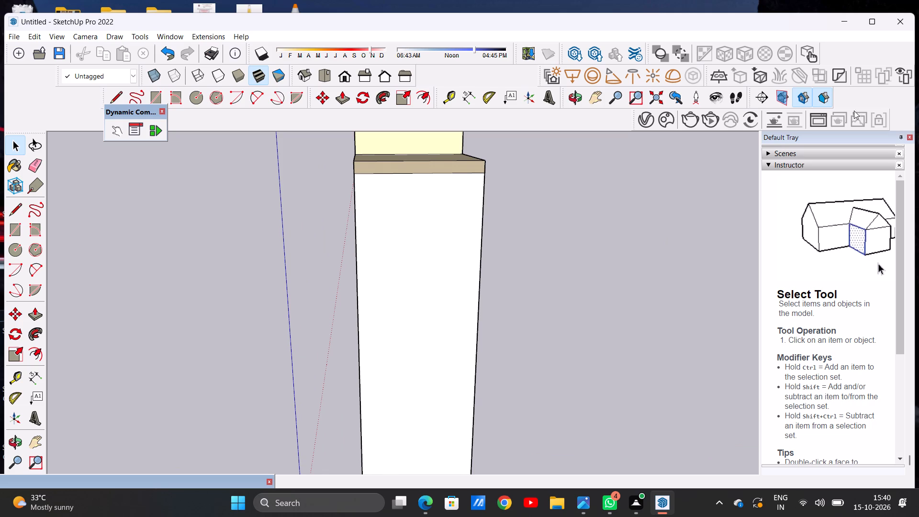
{"action": "scroll", "coordinate": [820, 204], "scroll_direction": "up", "scroll_amount": 5}
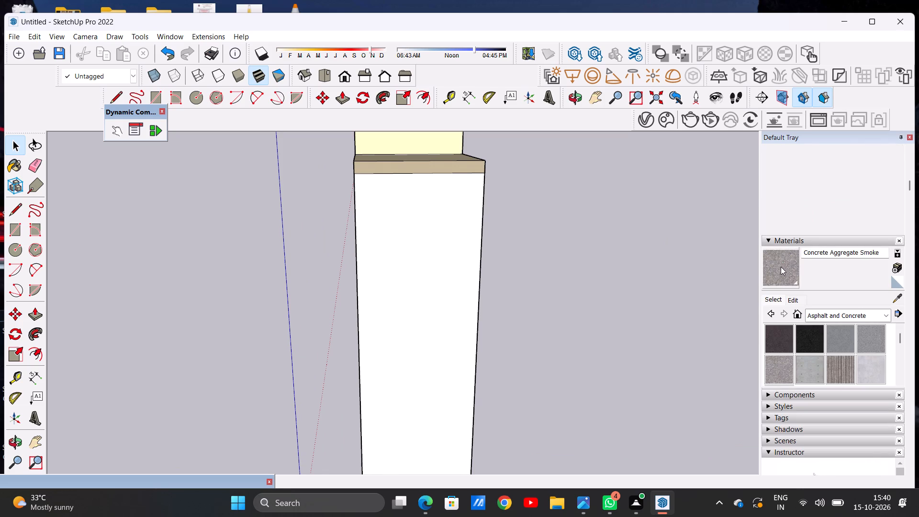
{"action": "left_click", "coordinate": [771, 298]}
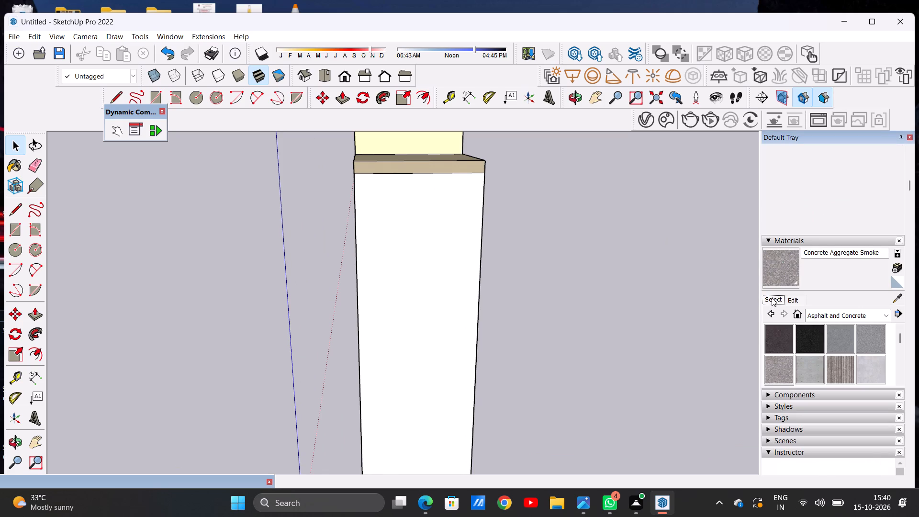
{"action": "left_click", "coordinate": [772, 298]}
{"action": "double_click", "coordinate": [772, 298]}
{"action": "left_click", "coordinate": [822, 314]}
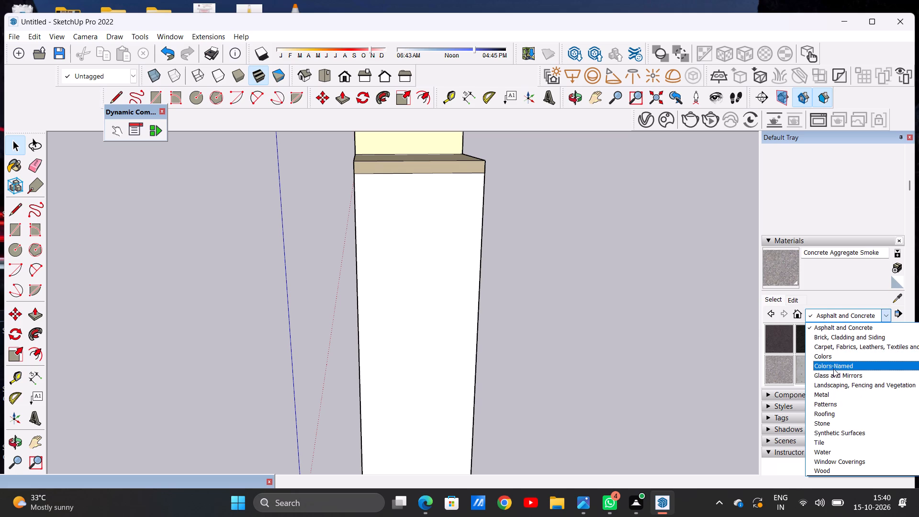
{"action": "left_click", "coordinate": [833, 369]}
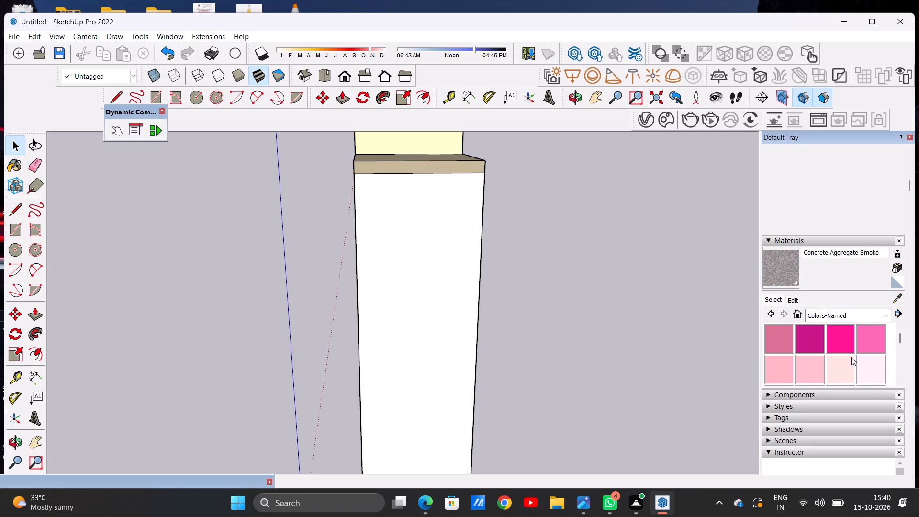
{"action": "scroll", "coordinate": [851, 357], "scroll_direction": "down", "scroll_amount": 4}
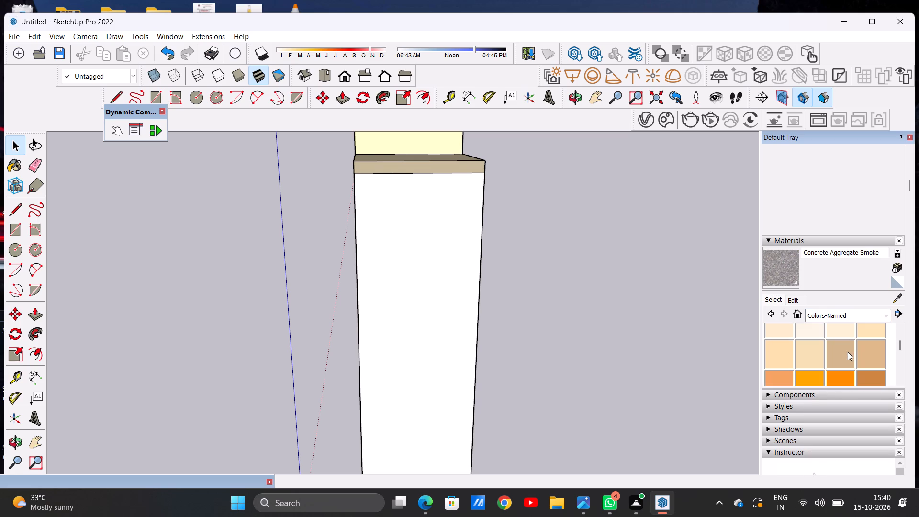
{"action": "left_click", "coordinate": [837, 348]}
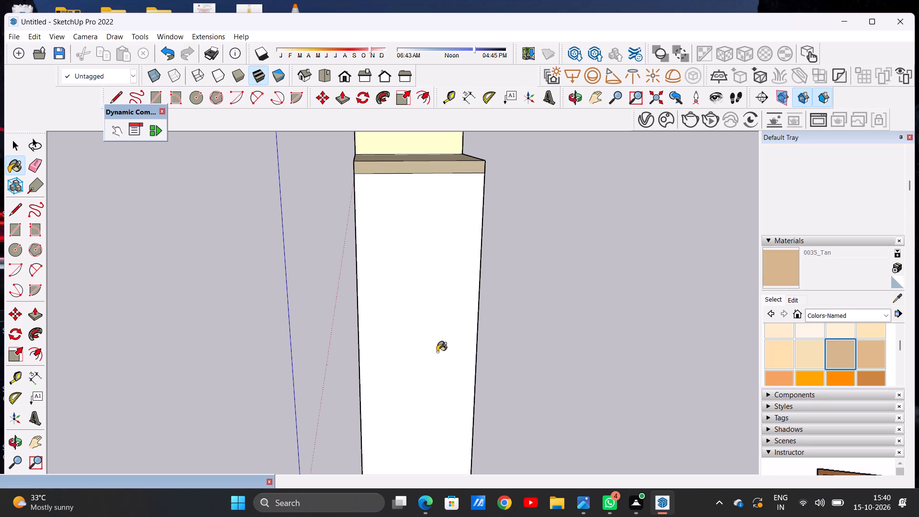
{"action": "left_click", "coordinate": [437, 352]}
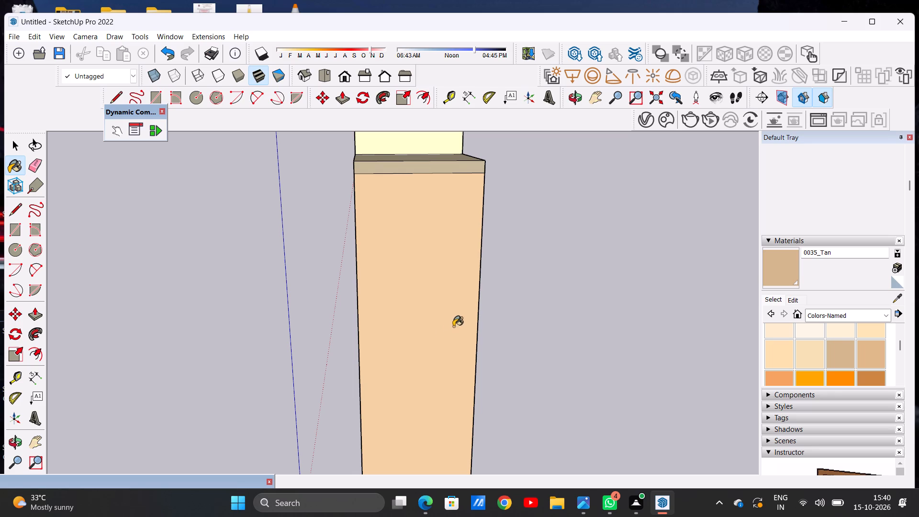
Paint the building's wide, blank rear wall with the same 0035_Tan colour.
{"action": "middle_click_drag", "start_coordinate": [553, 312], "coordinate": [393, 317]}
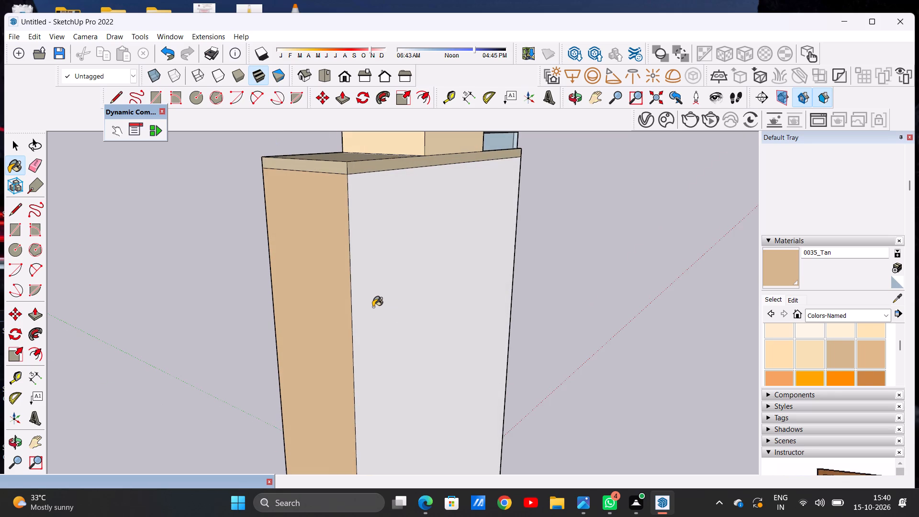
{"action": "left_click", "coordinate": [369, 298]}
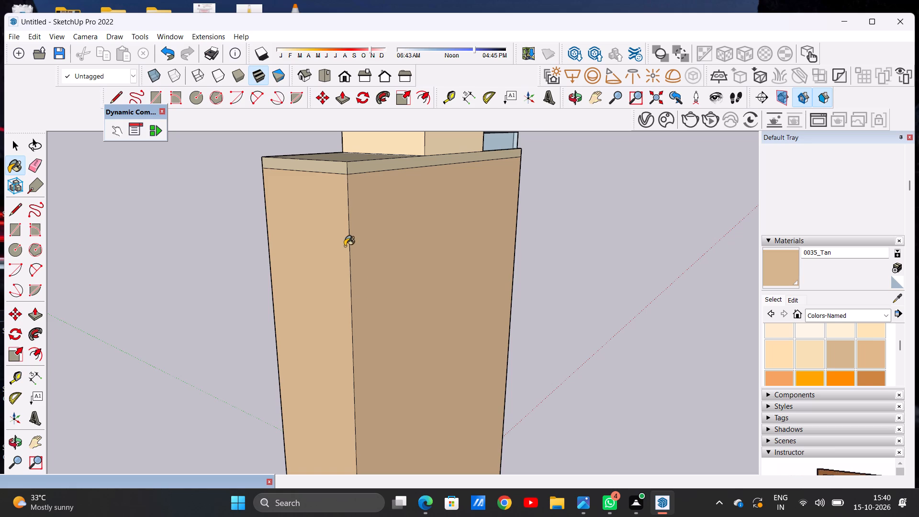
Paint the remaining white side wall beside the unrailed balconies with 0035_Tan and leave the Paint Bucket tool.
{"action": "scroll", "coordinate": [412, 269], "scroll_direction": "down", "scroll_amount": 6}
{"action": "scroll", "coordinate": [403, 245], "scroll_direction": "down", "scroll_amount": 20}
{"action": "scroll", "coordinate": [403, 245], "scroll_direction": "down", "scroll_amount": 2}
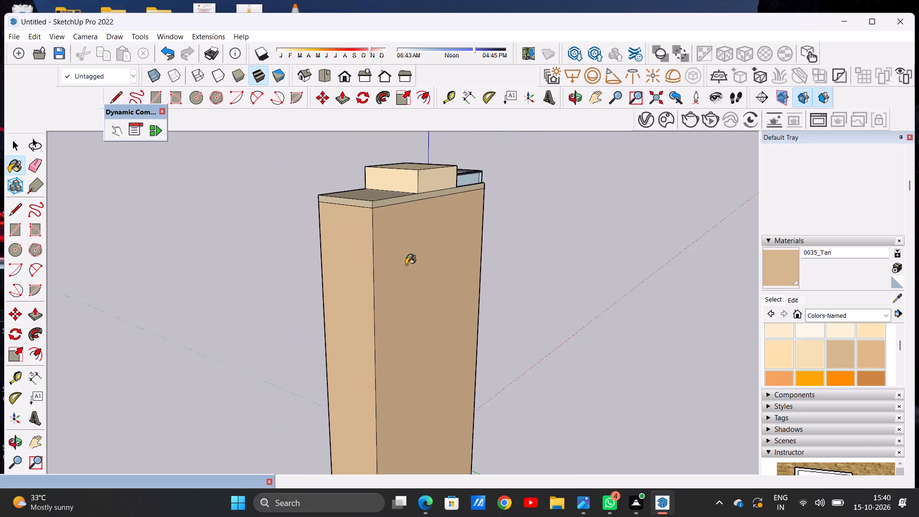
{"action": "scroll", "coordinate": [404, 278], "scroll_direction": "up", "scroll_amount": 7}
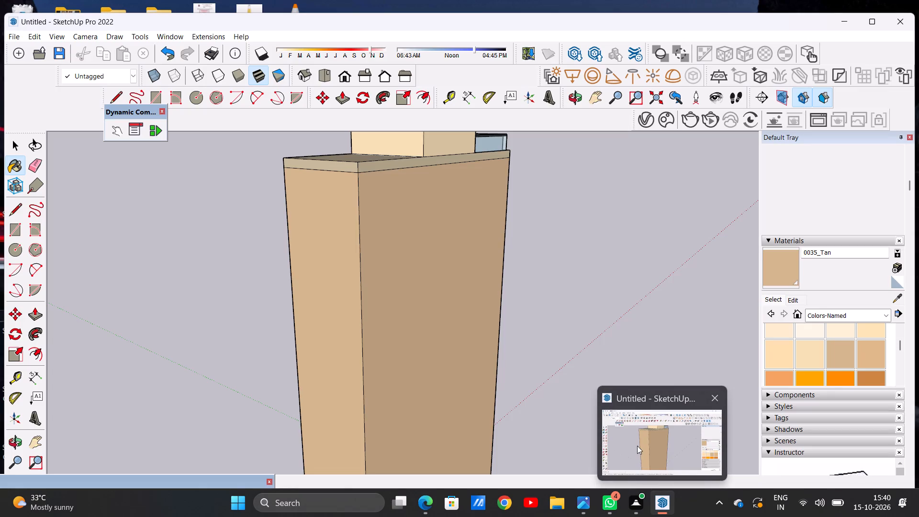
{"action": "left_click", "coordinate": [636, 444]}
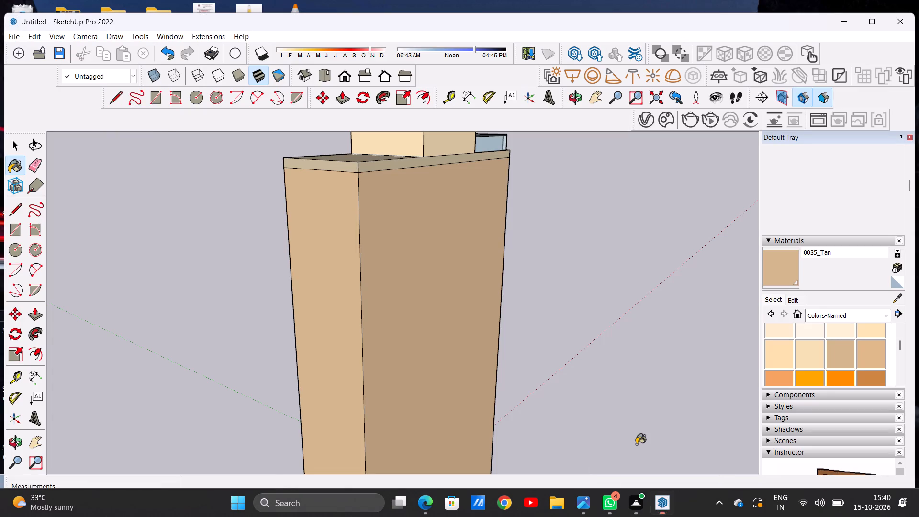
{"action": "scroll", "coordinate": [449, 237], "scroll_direction": "down", "scroll_amount": 9}
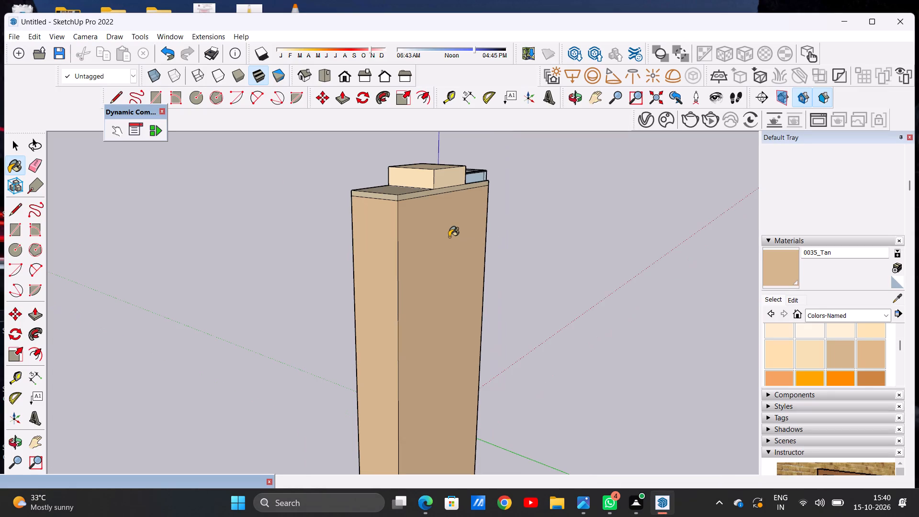
{"action": "scroll", "coordinate": [449, 237], "scroll_direction": "down", "scroll_amount": 4}
{"action": "middle_click_drag", "start_coordinate": [519, 243], "coordinate": [305, 252]}
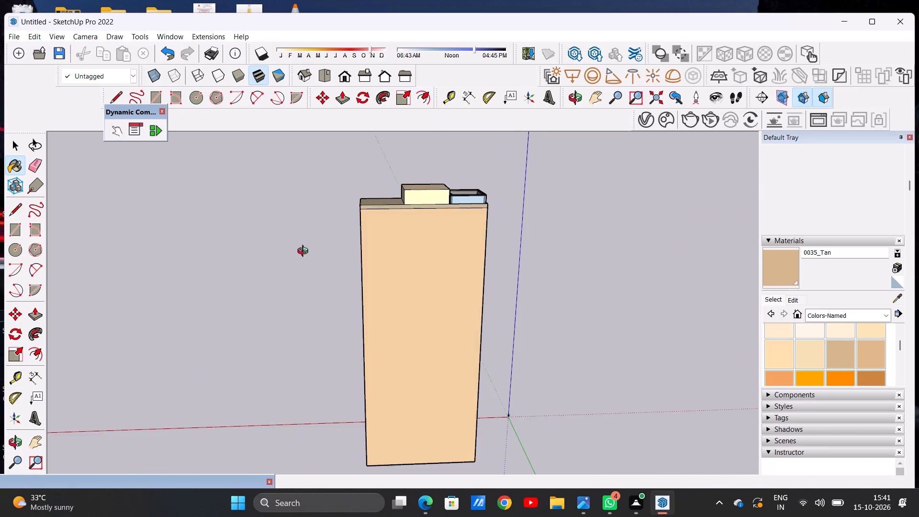
{"action": "middle_click_drag", "start_coordinate": [305, 252], "coordinate": [188, 278]}
{"action": "scroll", "coordinate": [457, 286], "scroll_direction": "up", "scroll_amount": 4}
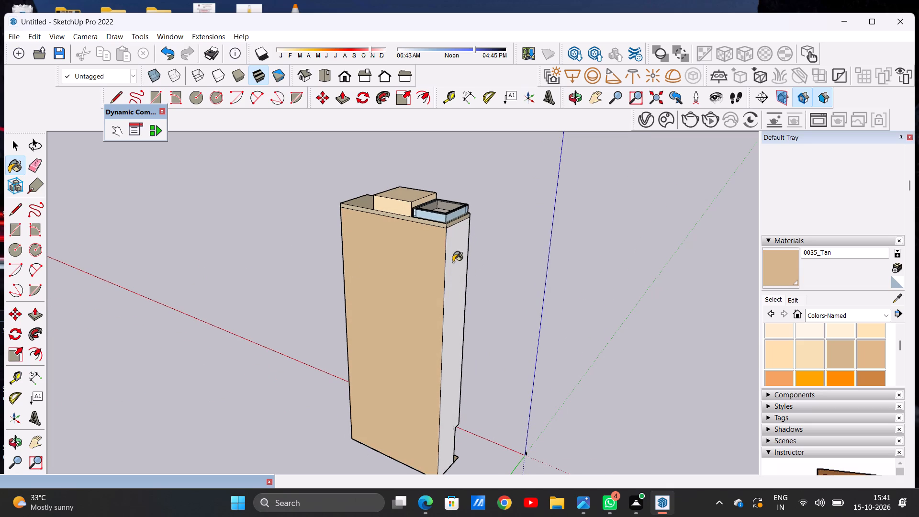
{"action": "scroll", "coordinate": [453, 262], "scroll_direction": "up", "scroll_amount": 17}
{"action": "left_click", "coordinate": [449, 234]}
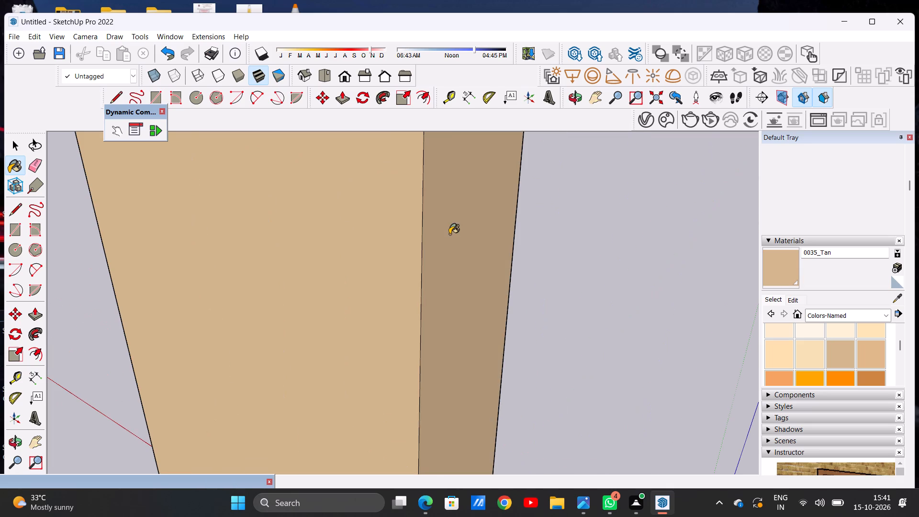
{"action": "scroll", "coordinate": [403, 255], "scroll_direction": "down", "scroll_amount": 16}
{"action": "scroll", "coordinate": [400, 271], "scroll_direction": "down", "scroll_amount": 7}
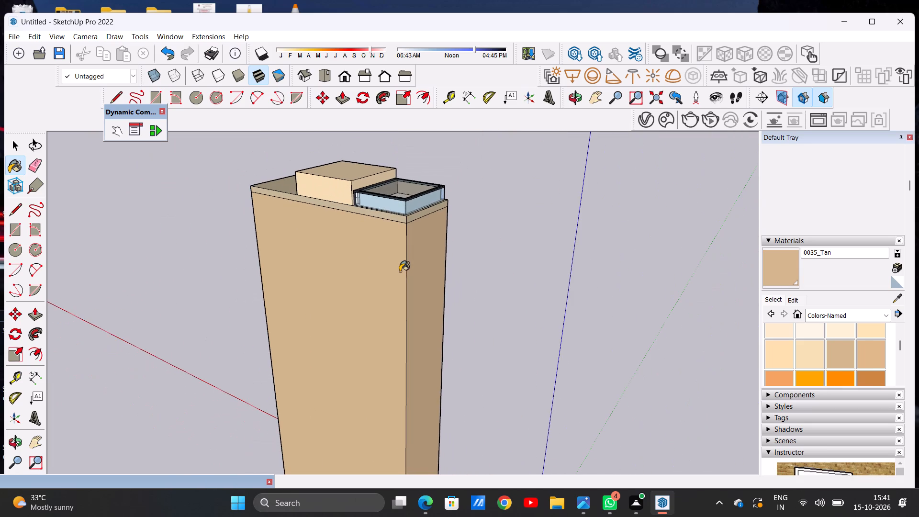
{"action": "middle_click_drag", "start_coordinate": [571, 268], "coordinate": [187, 278]}
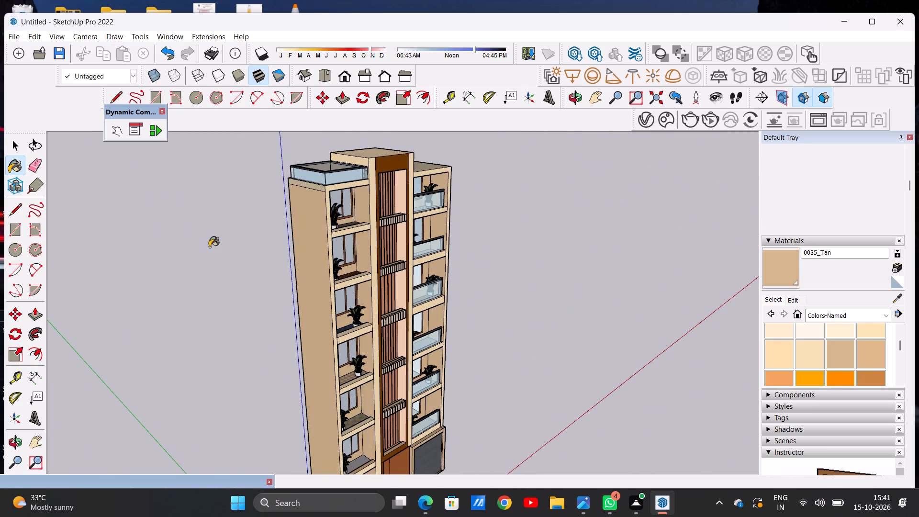
{"action": "key", "text": "space"}
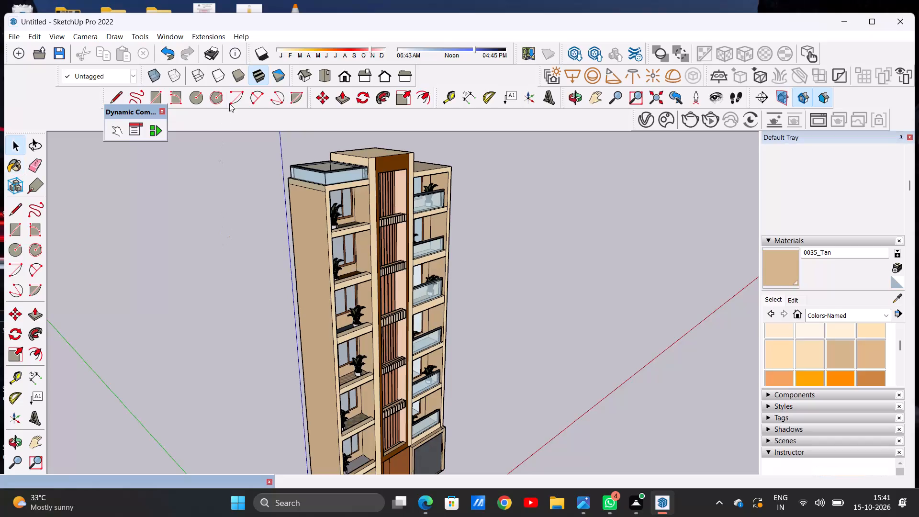
Inspect the whole front facade in the standard front view and from above, including the roof level and upper balconies.
{"action": "left_click", "coordinate": [342, 81]}
{"action": "scroll", "coordinate": [360, 279], "scroll_direction": "down", "scroll_amount": 2}
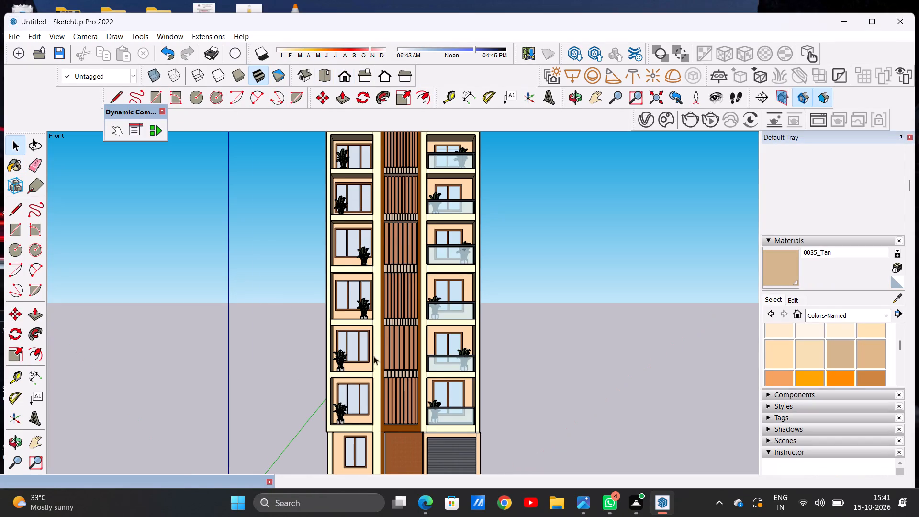
{"action": "scroll", "coordinate": [374, 356], "scroll_direction": "down", "scroll_amount": 3}
{"action": "scroll", "coordinate": [403, 412], "scroll_direction": "down", "scroll_amount": 2}
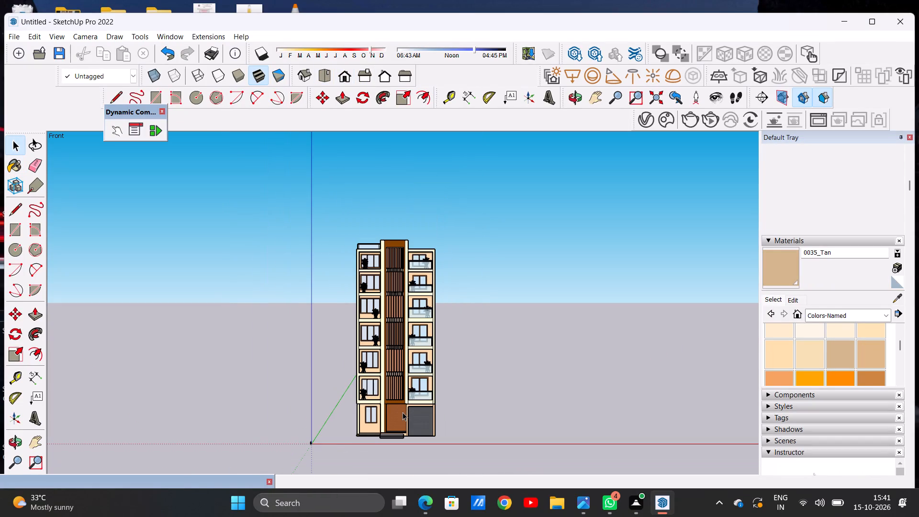
{"action": "scroll", "coordinate": [385, 415], "scroll_direction": "up", "scroll_amount": 4}
{"action": "middle_click_drag", "start_coordinate": [411, 387], "coordinate": [399, 407]}
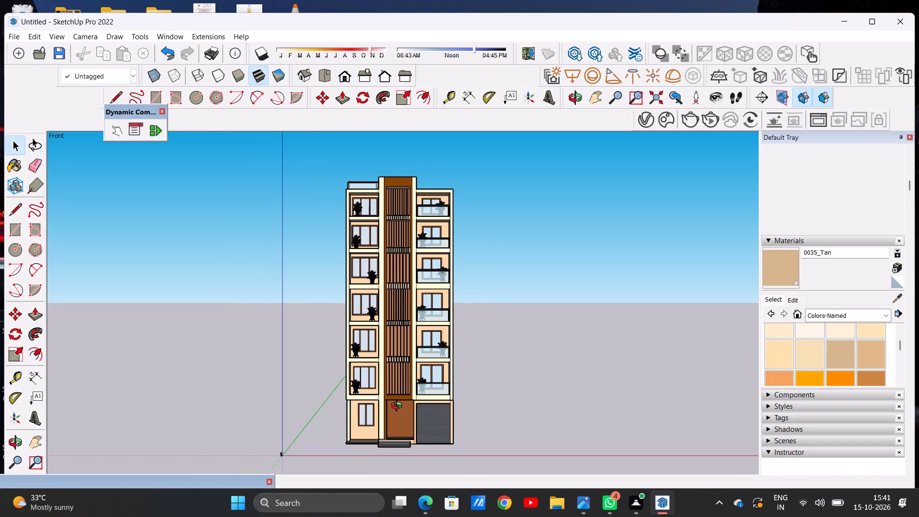
{"action": "middle_click_drag", "start_coordinate": [399, 407], "coordinate": [385, 467]}
{"action": "scroll", "coordinate": [394, 194], "scroll_direction": "up", "scroll_amount": 8}
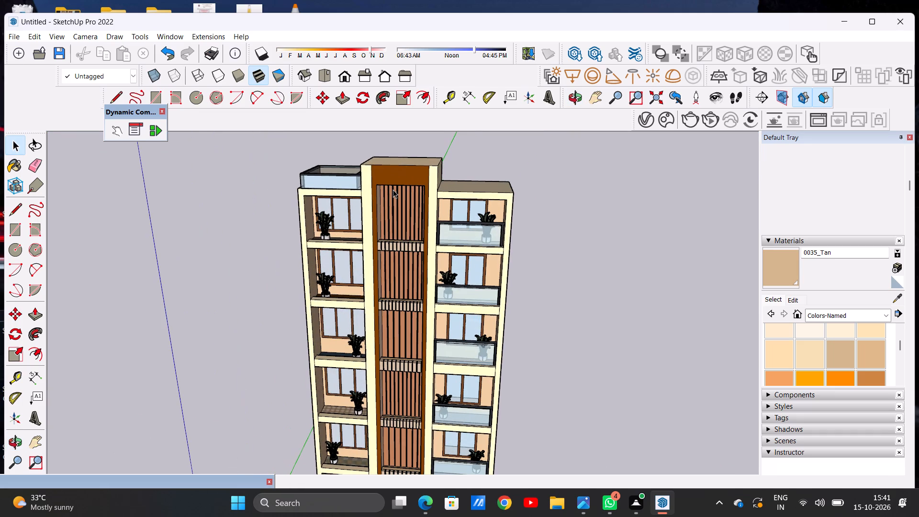
{"action": "scroll", "coordinate": [449, 201], "scroll_direction": "up", "scroll_amount": 4}
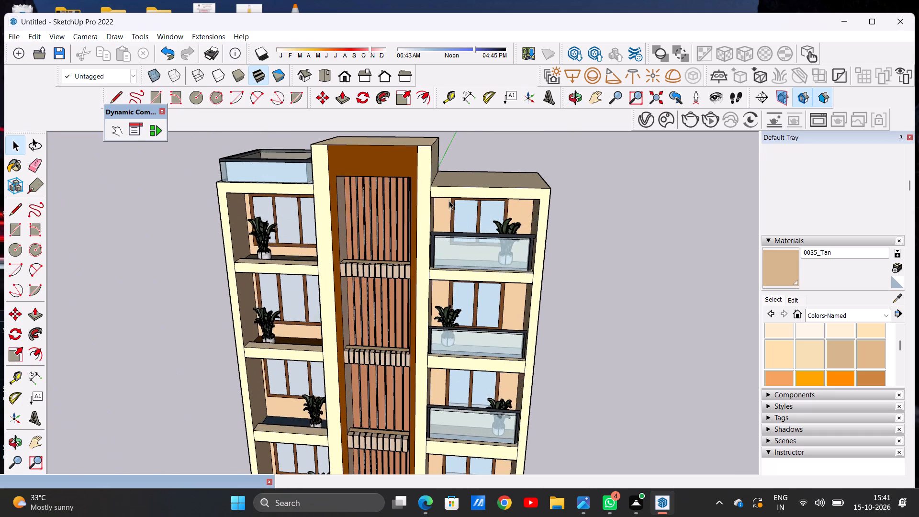
{"action": "scroll", "coordinate": [449, 201], "scroll_direction": "down", "scroll_amount": 19}
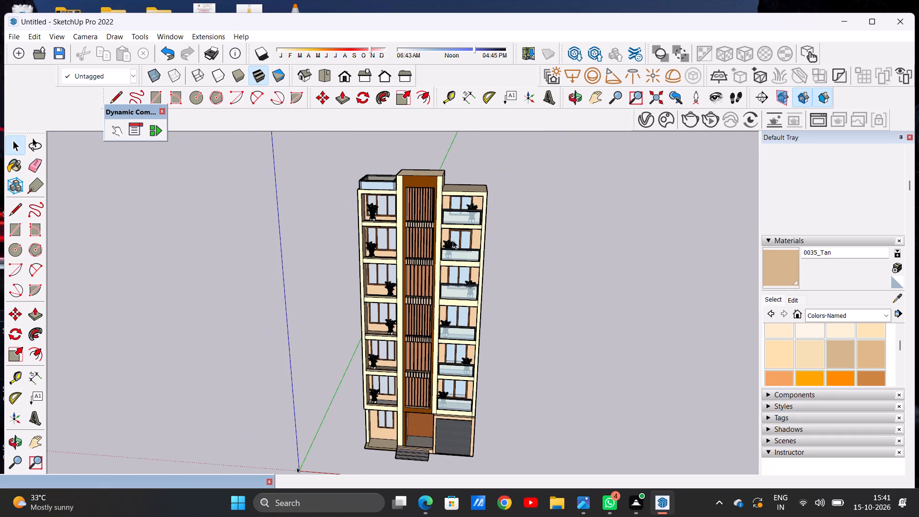
Examine the lower balconies, their undersides and the ground-floor entrance from below, and the full facade from a low viewpoint.
{"action": "scroll", "coordinate": [433, 450], "scroll_direction": "up", "scroll_amount": 4}
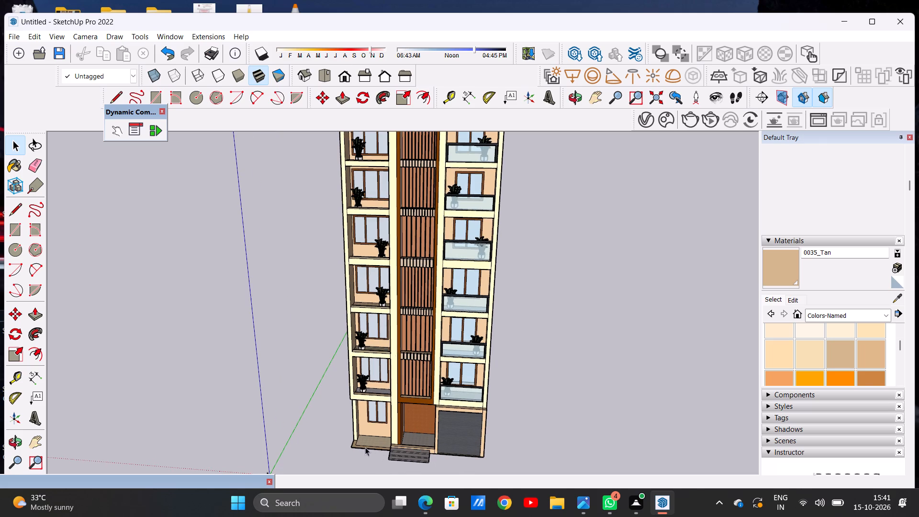
{"action": "scroll", "coordinate": [378, 422], "scroll_direction": "up", "scroll_amount": 20}
{"action": "scroll", "coordinate": [378, 422], "scroll_direction": "up", "scroll_amount": 1}
{"action": "middle_click_drag", "start_coordinate": [355, 419], "coordinate": [367, 376]}
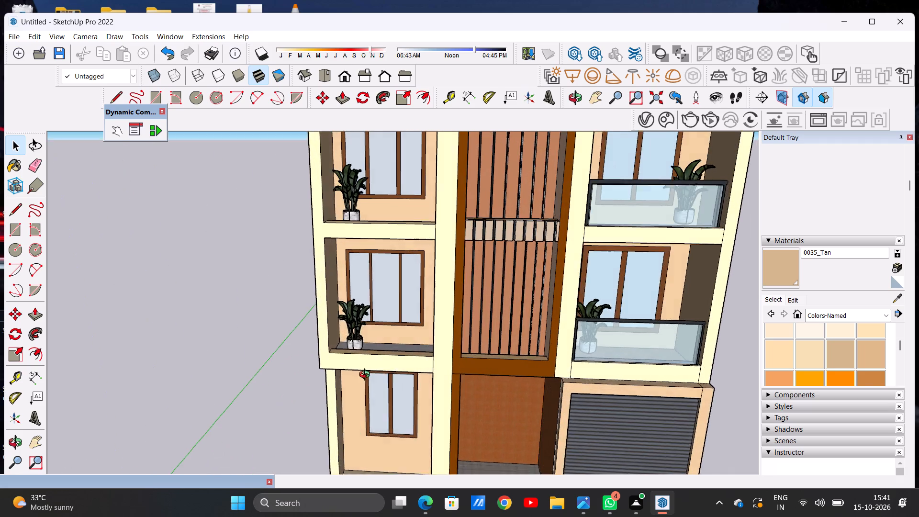
{"action": "middle_click_drag", "start_coordinate": [367, 376], "coordinate": [340, 278]}
{"action": "middle_click_drag", "start_coordinate": [405, 456], "coordinate": [387, 402]}
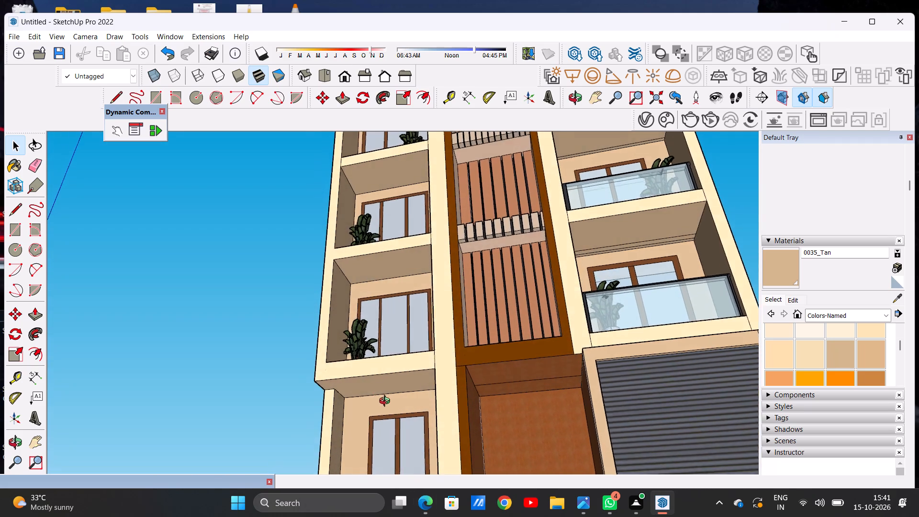
{"action": "middle_click_drag", "start_coordinate": [387, 402], "coordinate": [385, 397]}
{"action": "scroll", "coordinate": [385, 397], "scroll_direction": "up", "scroll_amount": 7}
{"action": "scroll", "coordinate": [385, 397], "scroll_direction": "down", "scroll_amount": 5}
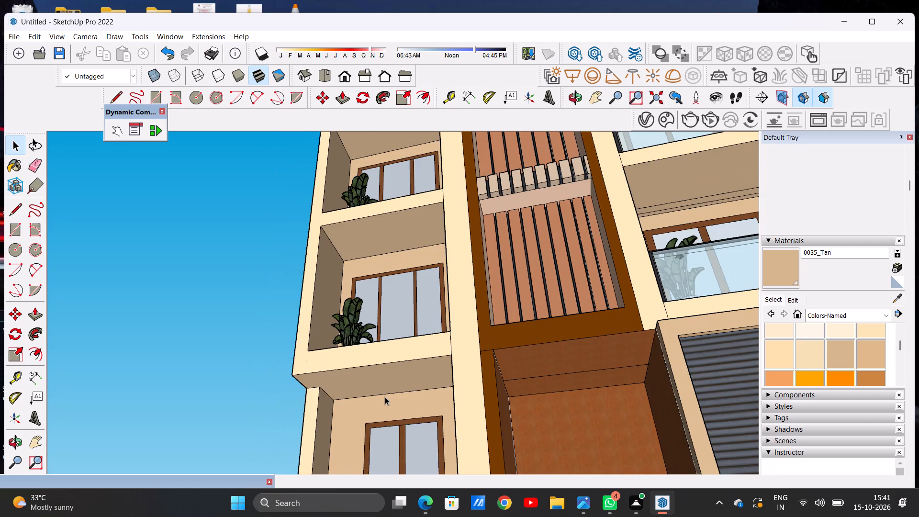
{"action": "scroll", "coordinate": [385, 397], "scroll_direction": "down", "scroll_amount": 13}
{"action": "middle_click_drag", "start_coordinate": [385, 397], "coordinate": [398, 462]}
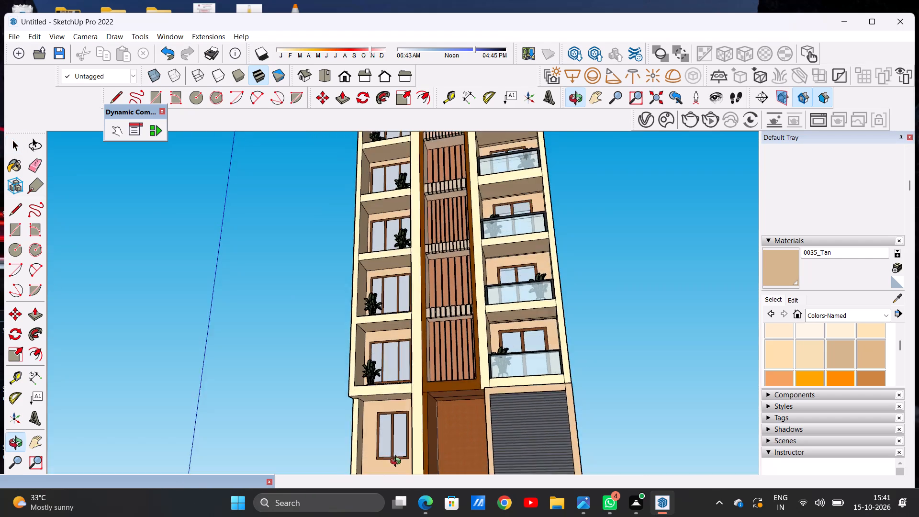
{"action": "middle_click_drag", "start_coordinate": [398, 462], "coordinate": [404, 479]}
{"action": "scroll", "coordinate": [434, 440], "scroll_direction": "down", "scroll_amount": 6}
{"action": "scroll", "coordinate": [434, 439], "scroll_direction": "down", "scroll_amount": 16}
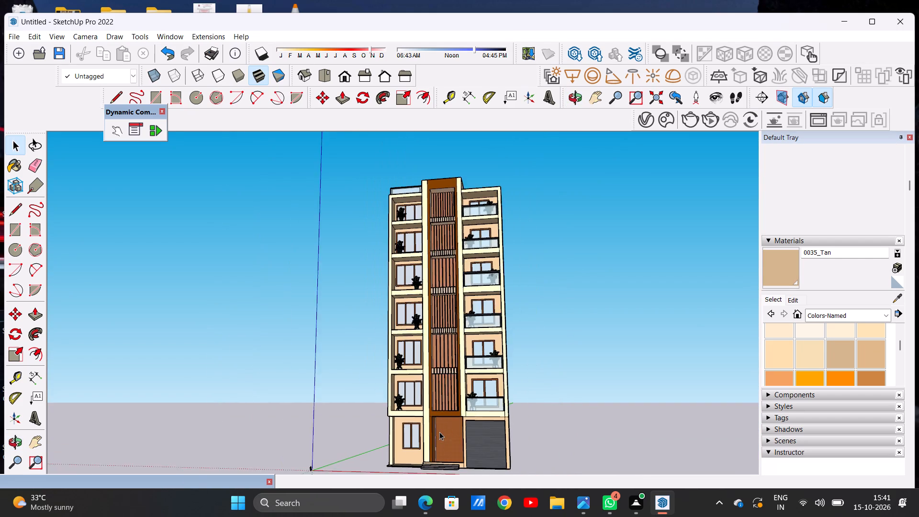
{"action": "scroll", "coordinate": [439, 432], "scroll_direction": "down", "scroll_amount": 2}
{"action": "scroll", "coordinate": [446, 292], "scroll_direction": "up", "scroll_amount": 8}
{"action": "middle_click_drag", "start_coordinate": [449, 193], "coordinate": [449, 233]}
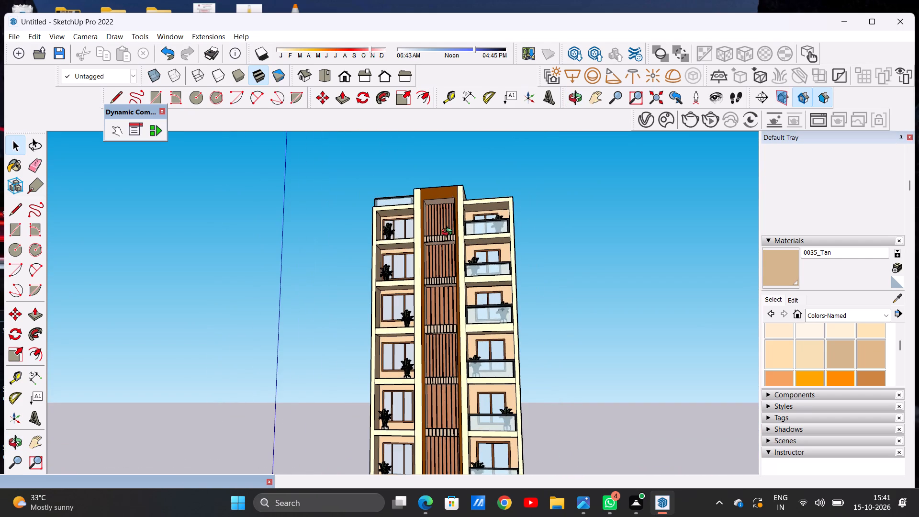
Paint the top slatted bay's inner side wall beside the unrailed balconies with Formica Beige from the Synthetic Surfaces collection.
{"action": "middle_click_drag", "start_coordinate": [449, 233], "coordinate": [383, 354]}
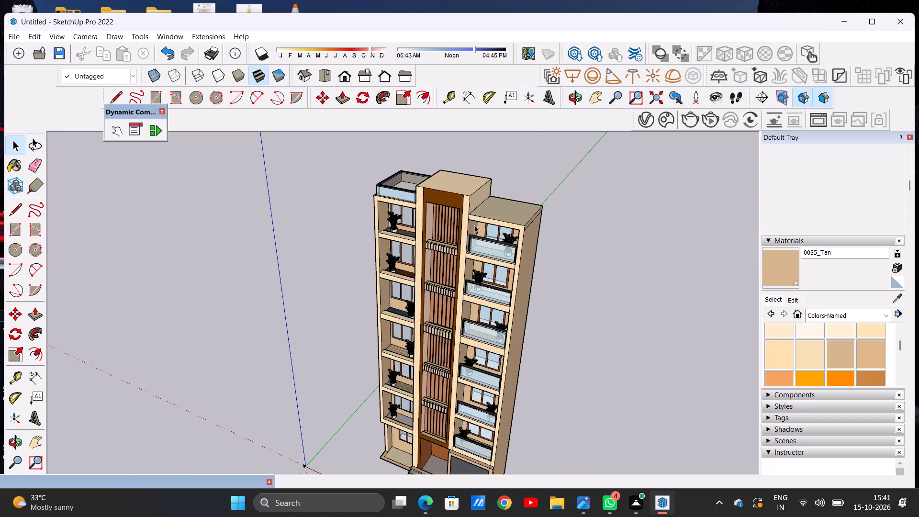
{"action": "scroll", "coordinate": [467, 223], "scroll_direction": "up", "scroll_amount": 12}
{"action": "scroll", "coordinate": [401, 233], "scroll_direction": "up", "scroll_amount": 5}
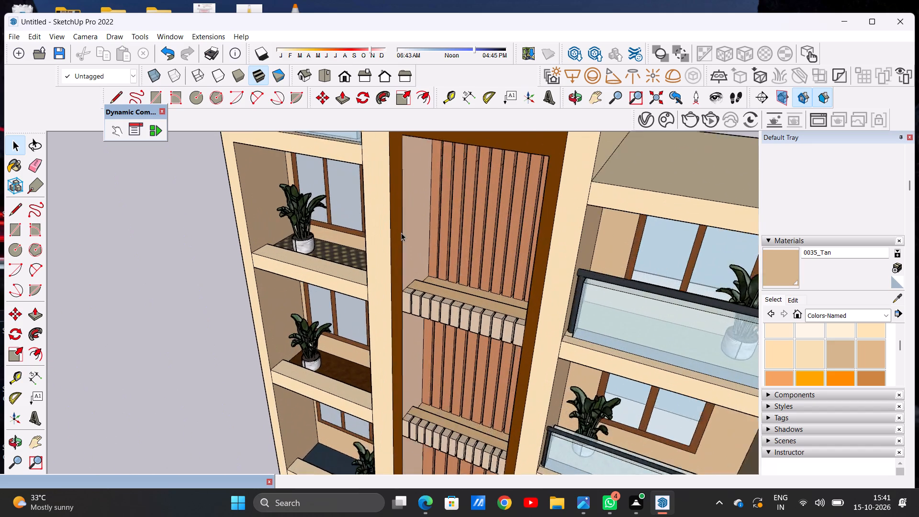
{"action": "scroll", "coordinate": [401, 233], "scroll_direction": "up", "scroll_amount": 2}
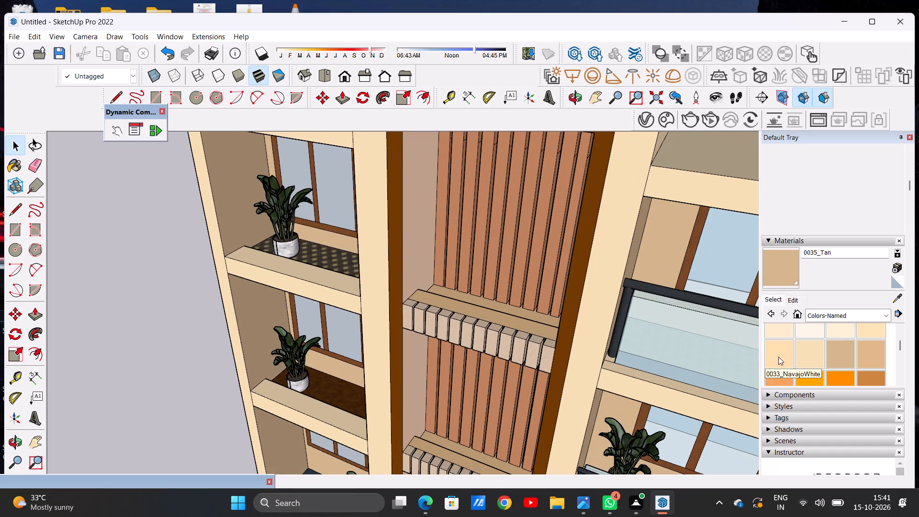
{"action": "scroll", "coordinate": [839, 357], "scroll_direction": "up", "scroll_amount": 1}
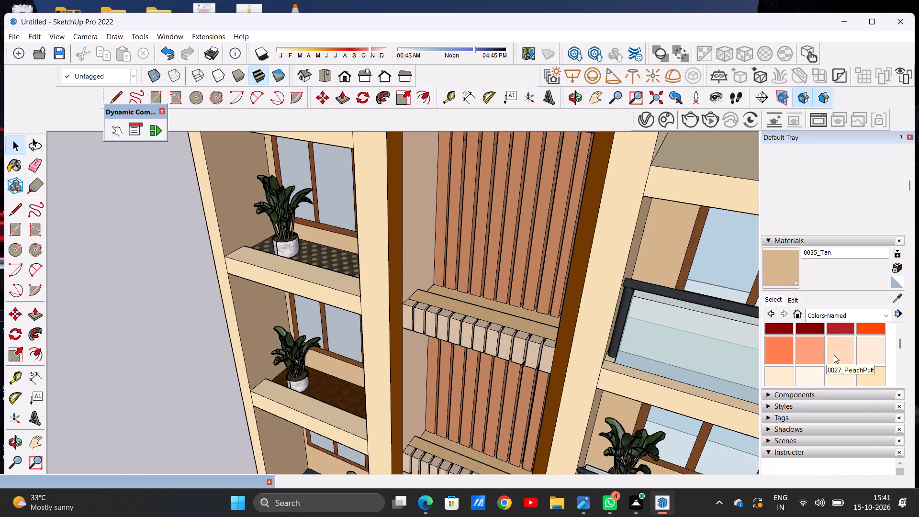
{"action": "left_click", "coordinate": [833, 312]}
{"action": "left_click", "coordinate": [829, 435]}
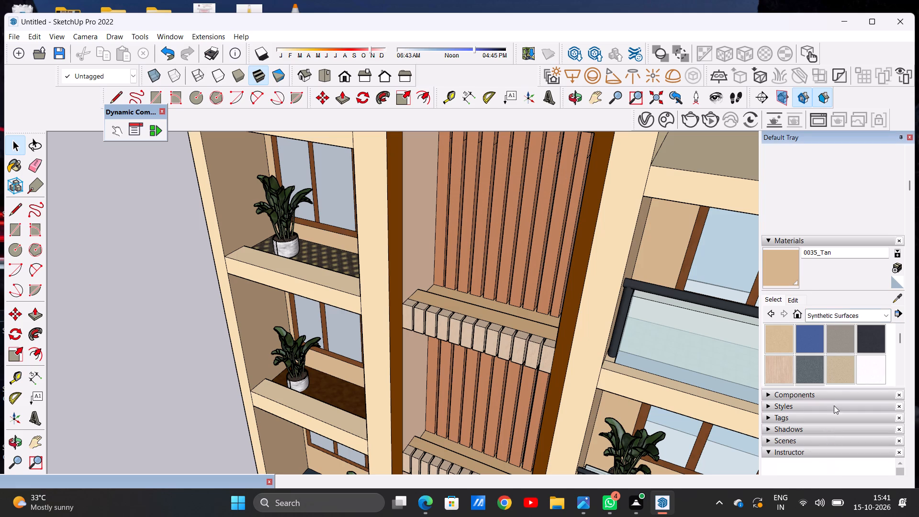
{"action": "left_click", "coordinate": [776, 341]}
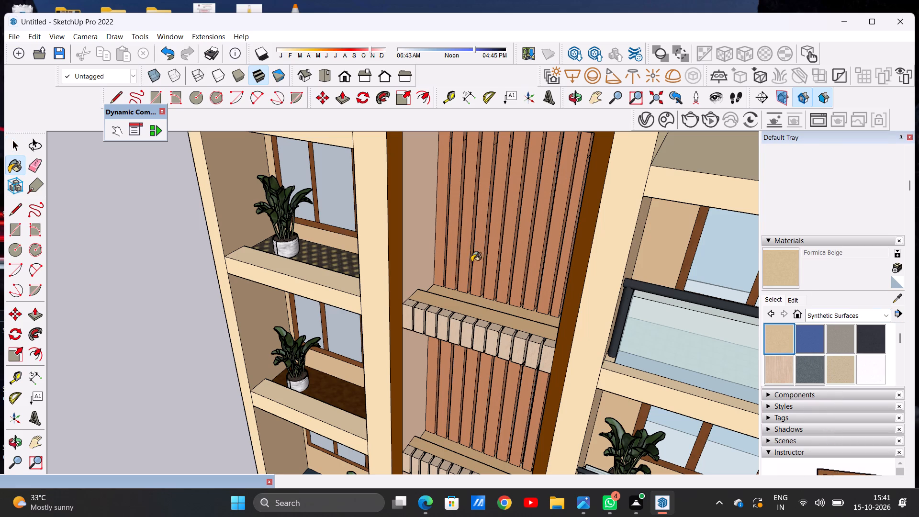
{"action": "left_click", "coordinate": [411, 247]}
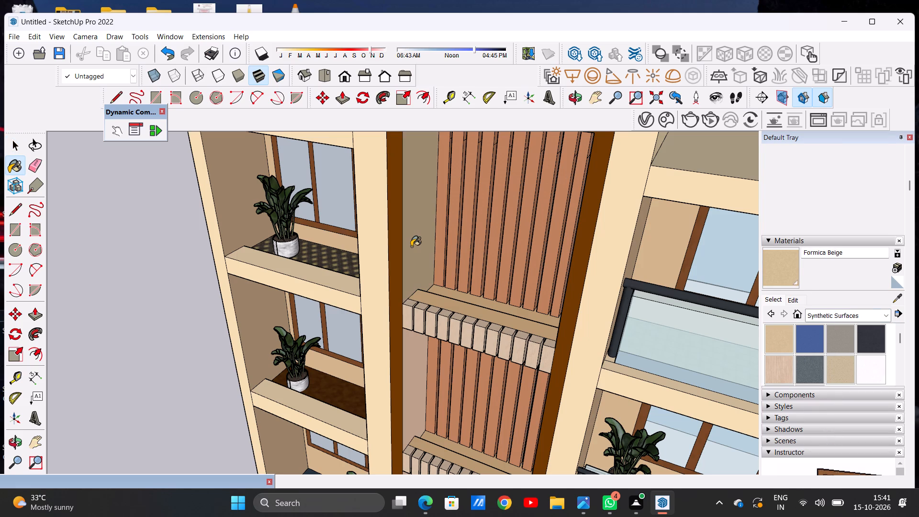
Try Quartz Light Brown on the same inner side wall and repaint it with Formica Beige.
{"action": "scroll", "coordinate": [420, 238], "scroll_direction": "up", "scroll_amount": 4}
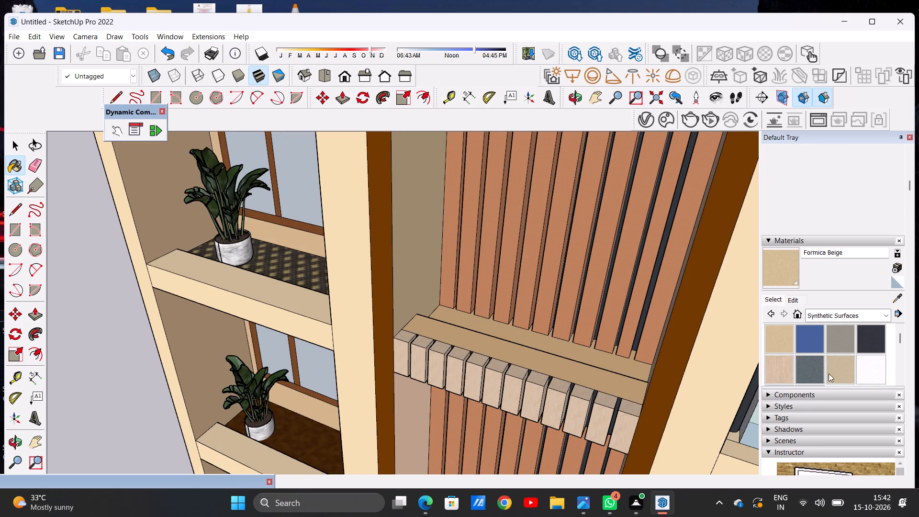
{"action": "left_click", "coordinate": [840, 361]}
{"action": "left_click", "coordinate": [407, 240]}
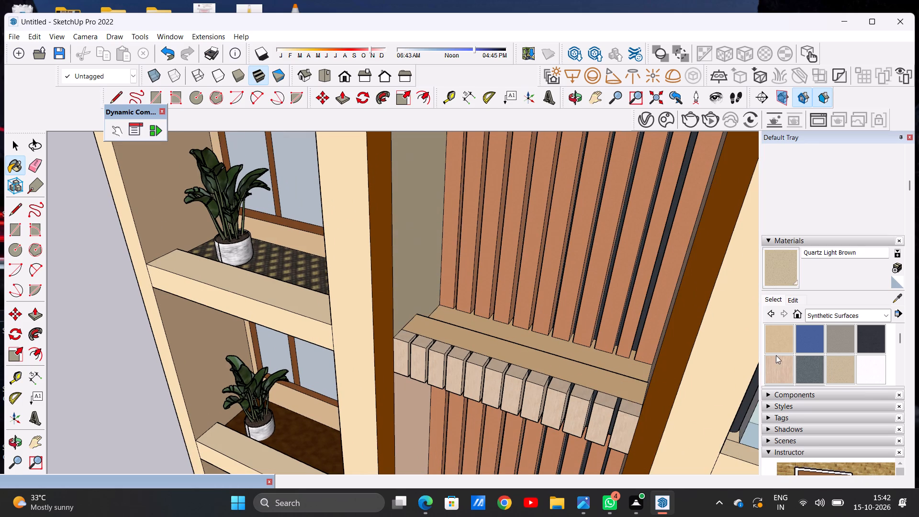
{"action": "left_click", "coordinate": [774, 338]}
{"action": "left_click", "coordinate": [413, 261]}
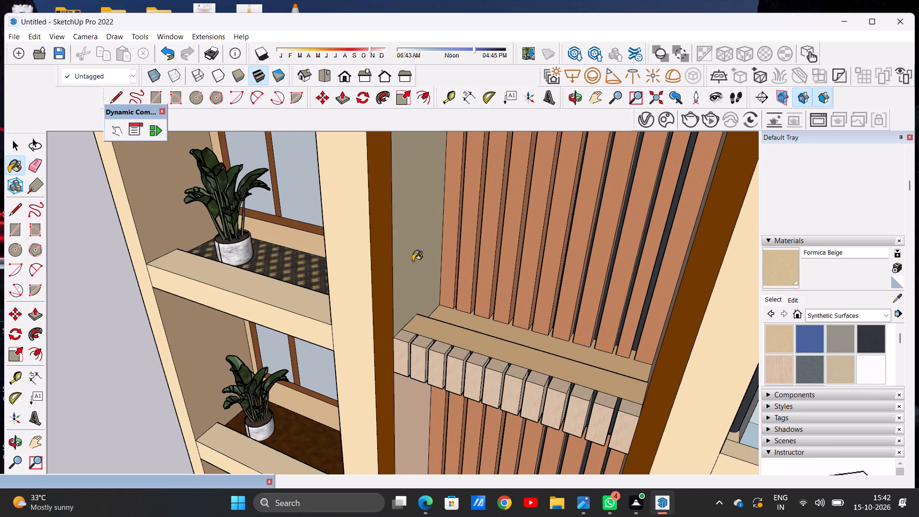
Paint the top slatted bay's opposite inner side wall, beside the glass-railed balconies, with Formica Beige.
{"action": "scroll", "coordinate": [443, 318], "scroll_direction": "down", "scroll_amount": 5}
{"action": "middle_click_drag", "start_coordinate": [422, 338], "coordinate": [459, 326]}
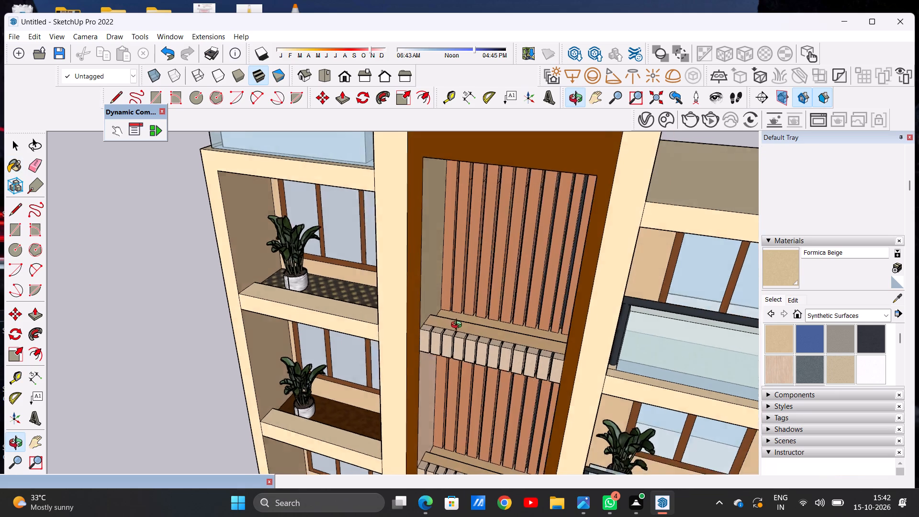
{"action": "middle_click_drag", "start_coordinate": [459, 326], "coordinate": [553, 317]}
{"action": "scroll", "coordinate": [565, 272], "scroll_direction": "up", "scroll_amount": 6}
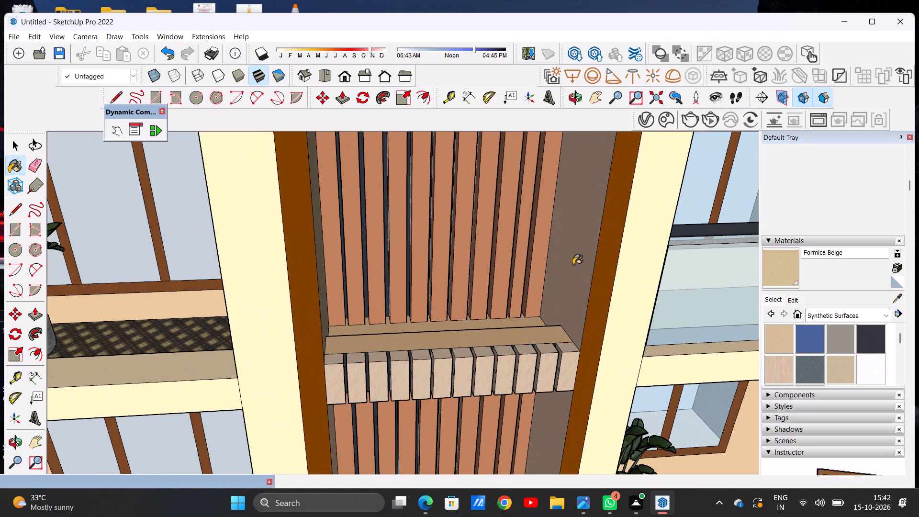
{"action": "left_click", "coordinate": [573, 264]}
Paint both inner side walls of the second slatted bay from the top with Formica Beige.
{"action": "scroll", "coordinate": [499, 257], "scroll_direction": "down", "scroll_amount": 11}
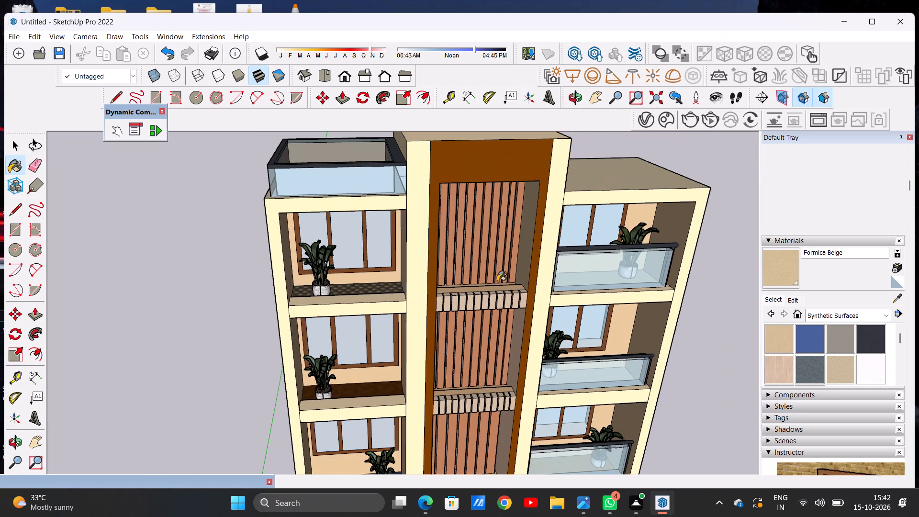
{"action": "scroll", "coordinate": [510, 358], "scroll_direction": "up", "scroll_amount": 11}
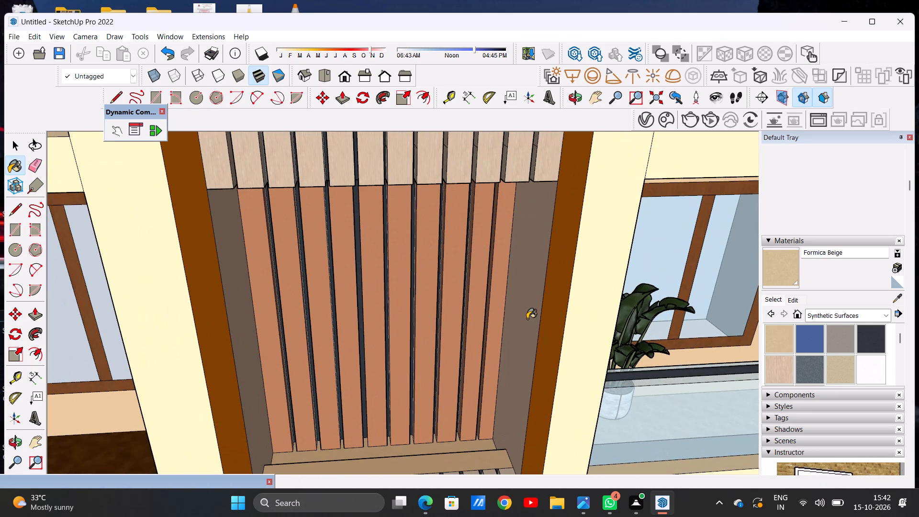
{"action": "left_click", "coordinate": [526, 311]}
{"action": "scroll", "coordinate": [514, 308], "scroll_direction": "down", "scroll_amount": 6}
{"action": "middle_click_drag", "start_coordinate": [490, 348], "coordinate": [352, 346]}
{"action": "scroll", "coordinate": [304, 241], "scroll_direction": "up", "scroll_amount": 7}
{"action": "left_click", "coordinate": [306, 252]}
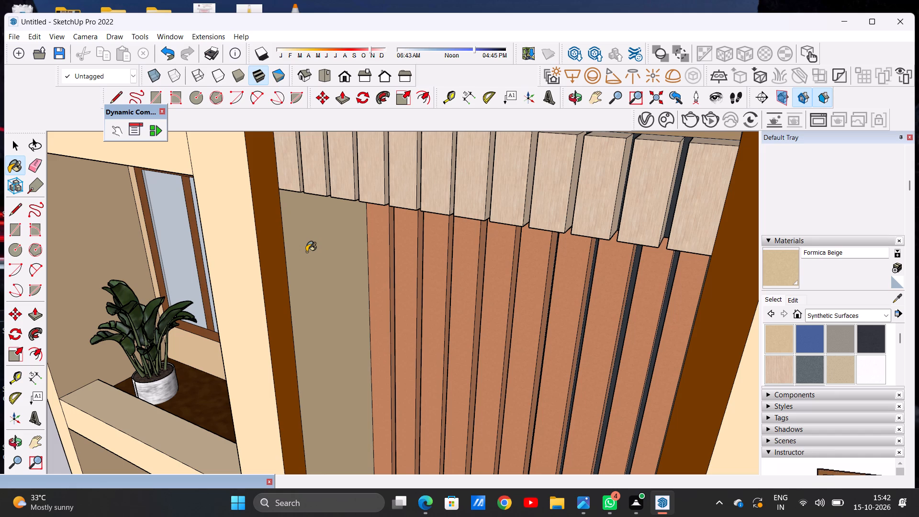
Apply Formica Beige to the second and third slatted bays' inner side walls beside the glass-railed balconies.
{"action": "scroll", "coordinate": [325, 249], "scroll_direction": "down", "scroll_amount": 1}
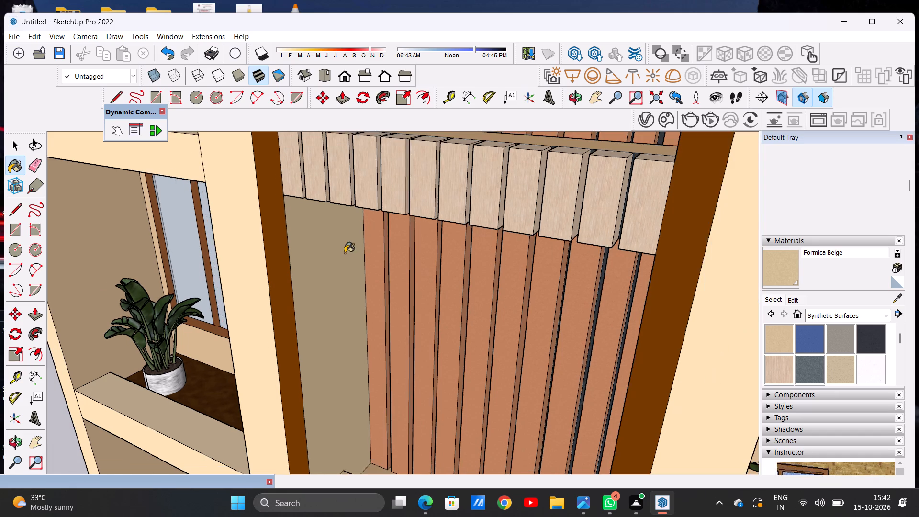
{"action": "scroll", "coordinate": [345, 253], "scroll_direction": "down", "scroll_amount": 6}
{"action": "scroll", "coordinate": [417, 248], "scroll_direction": "down", "scroll_amount": 4}
{"action": "middle_click_drag", "start_coordinate": [353, 271], "coordinate": [523, 274]}
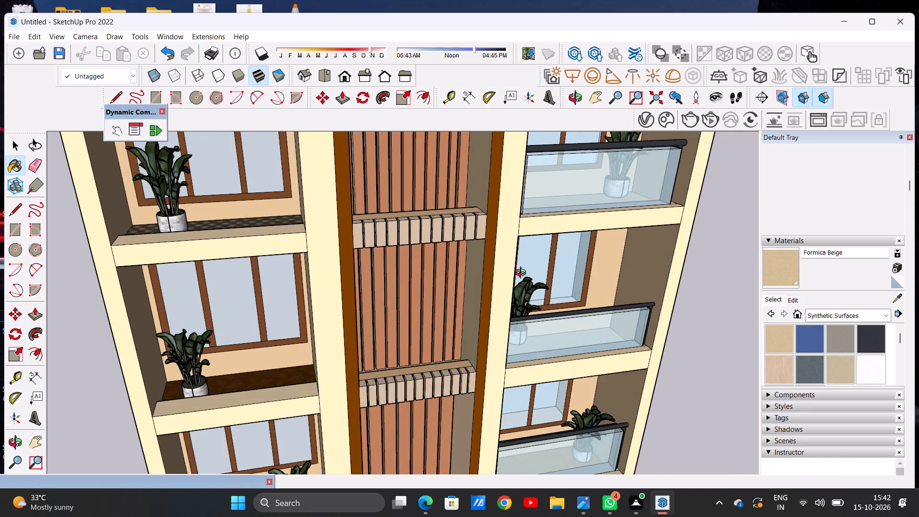
{"action": "middle_click_drag", "start_coordinate": [523, 274], "coordinate": [526, 271]}
{"action": "scroll", "coordinate": [474, 275], "scroll_direction": "up", "scroll_amount": 13}
{"action": "left_click", "coordinate": [469, 252]}
{"action": "scroll", "coordinate": [457, 238], "scroll_direction": "down", "scroll_amount": 2}
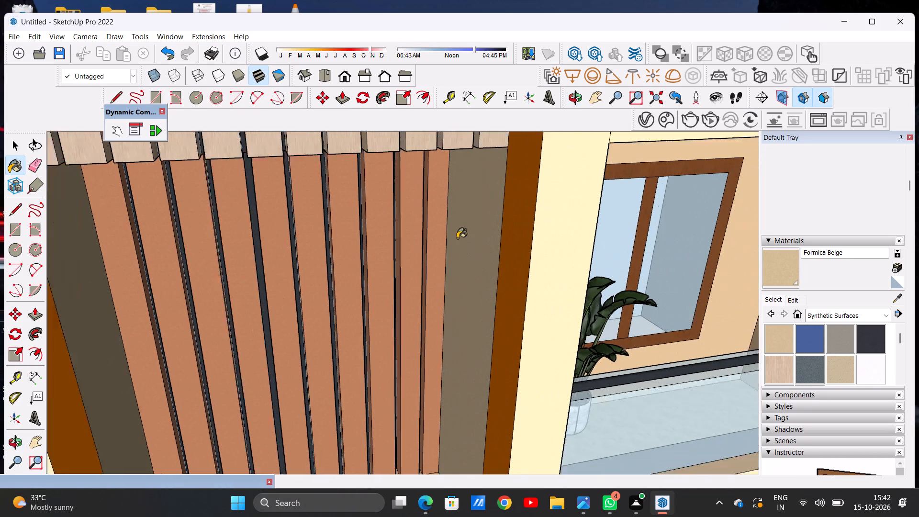
{"action": "scroll", "coordinate": [457, 238], "scroll_direction": "down", "scroll_amount": 17}
{"action": "scroll", "coordinate": [433, 388], "scroll_direction": "up", "scroll_amount": 8}
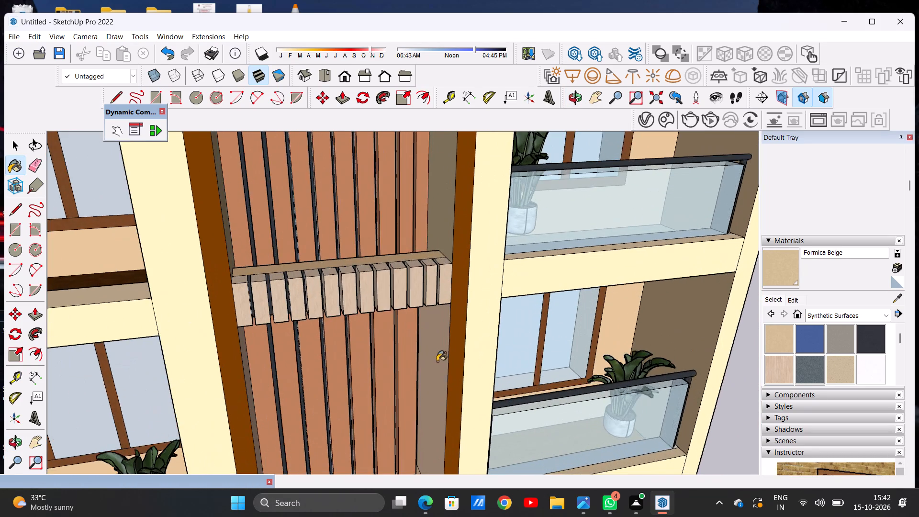
{"action": "scroll", "coordinate": [437, 361], "scroll_direction": "up", "scroll_amount": 5}
{"action": "left_click", "coordinate": [439, 326]}
Paint the third slatted bay's inner side wall beside the unrailed balconies with Formica Beige.
{"action": "scroll", "coordinate": [361, 264], "scroll_direction": "down", "scroll_amount": 12}
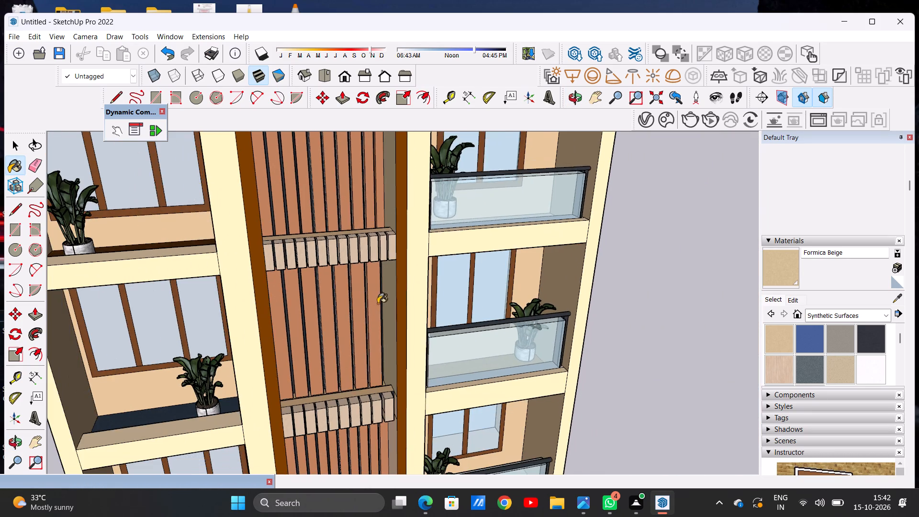
{"action": "middle_click_drag", "start_coordinate": [378, 319], "coordinate": [244, 308]}
{"action": "scroll", "coordinate": [279, 278], "scroll_direction": "up", "scroll_amount": 12}
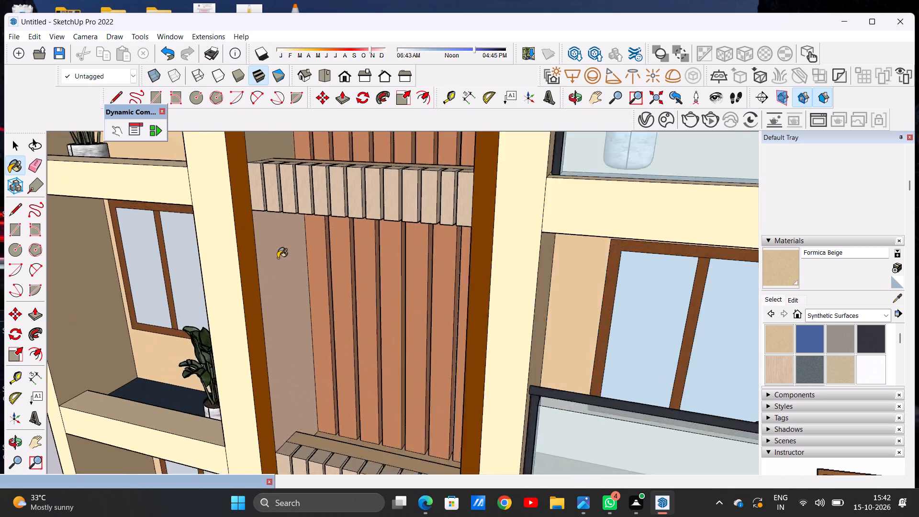
{"action": "scroll", "coordinate": [278, 258], "scroll_direction": "up", "scroll_amount": 1}
{"action": "left_click", "coordinate": [267, 239]}
Edit the Formica Beige material and raise its colour brightness to near the maximum.
{"action": "scroll", "coordinate": [279, 276], "scroll_direction": "up", "scroll_amount": 15}
{"action": "scroll", "coordinate": [285, 287], "scroll_direction": "down", "scroll_amount": 8}
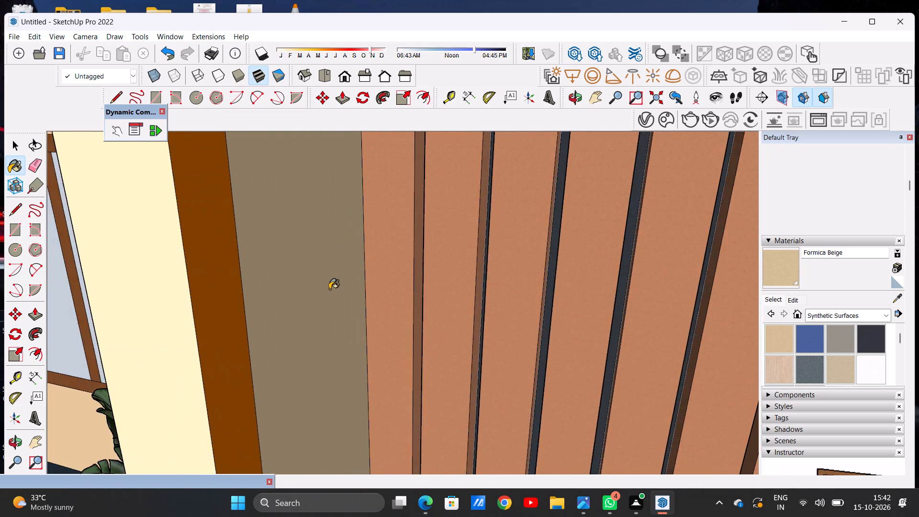
{"action": "scroll", "coordinate": [329, 289], "scroll_direction": "down", "scroll_amount": 12}
{"action": "scroll", "coordinate": [317, 294], "scroll_direction": "up", "scroll_amount": 4}
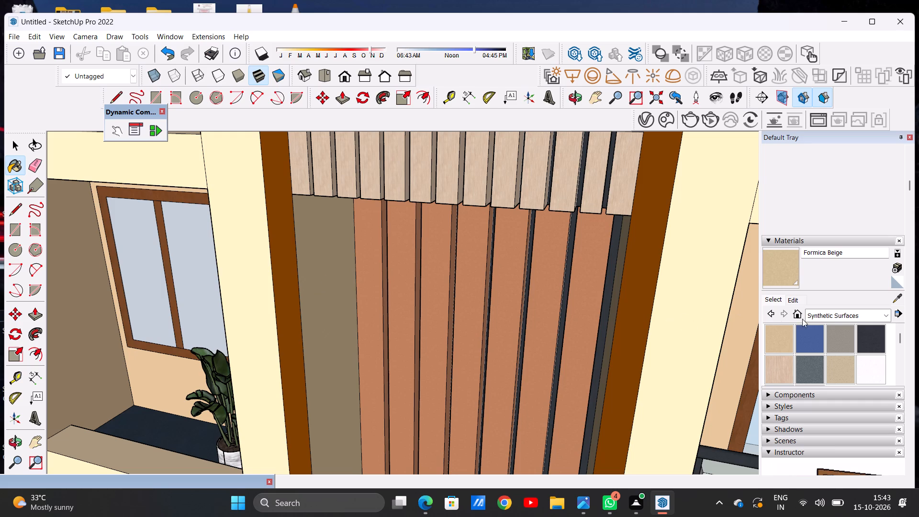
{"action": "left_click", "coordinate": [794, 301]}
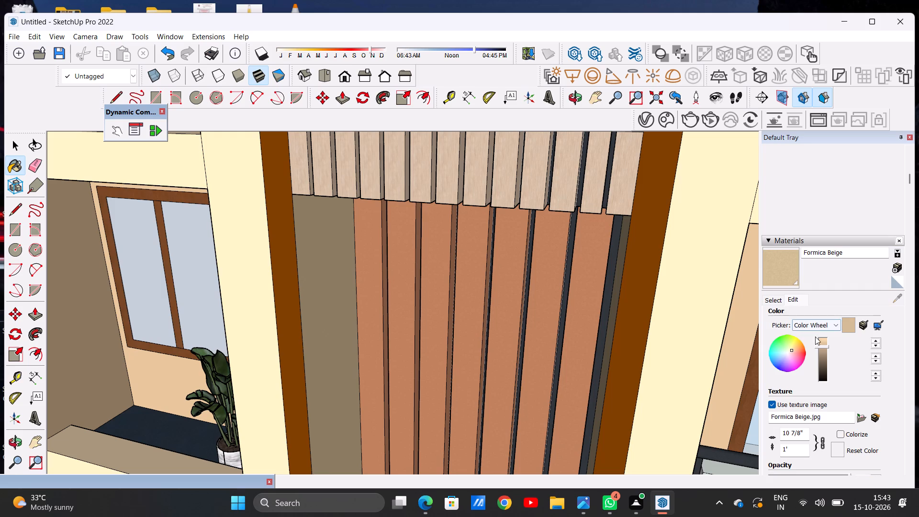
{"action": "left_click", "coordinate": [823, 342]}
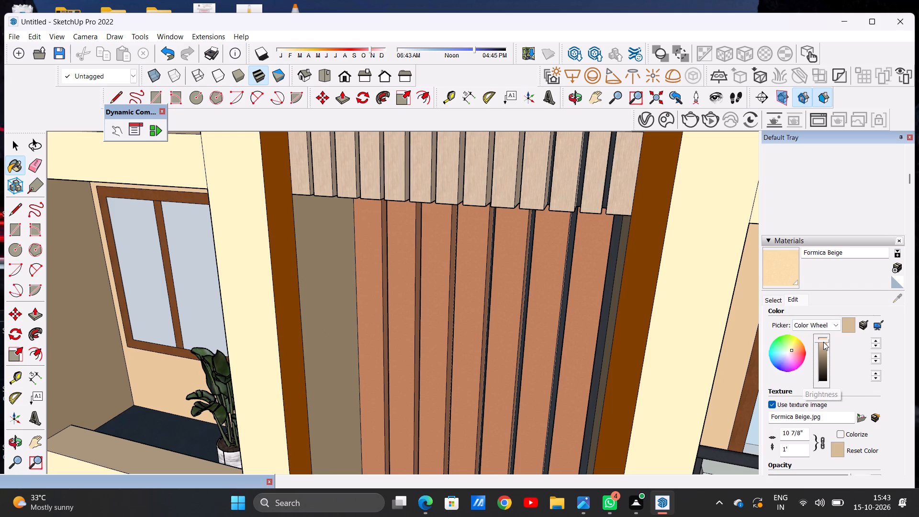
Apply the brightened Formica Beige to the third and fourth slatted bays' inner side walls beside the glass-railed balconies.
{"action": "scroll", "coordinate": [454, 265], "scroll_direction": "down", "scroll_amount": 8}
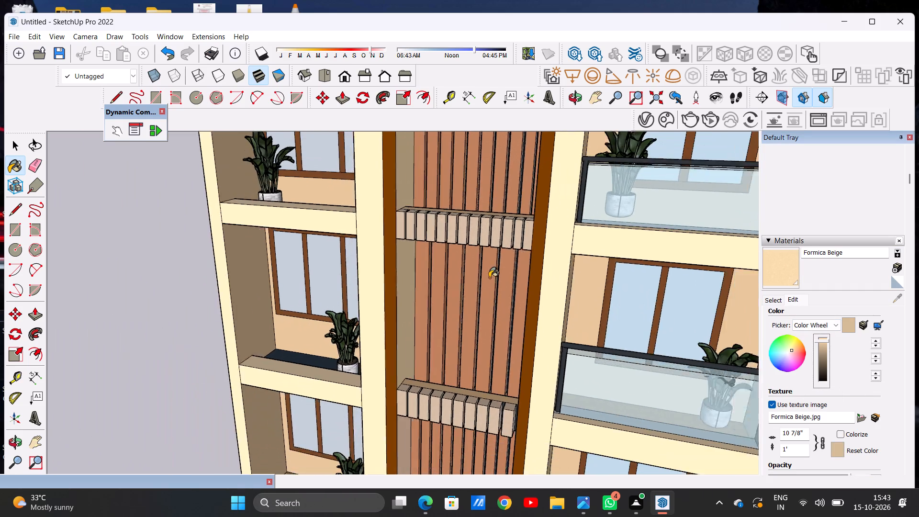
{"action": "scroll", "coordinate": [489, 278], "scroll_direction": "down", "scroll_amount": 2}
{"action": "middle_click_drag", "start_coordinate": [431, 308], "coordinate": [547, 310]}
{"action": "scroll", "coordinate": [514, 276], "scroll_direction": "up", "scroll_amount": 3}
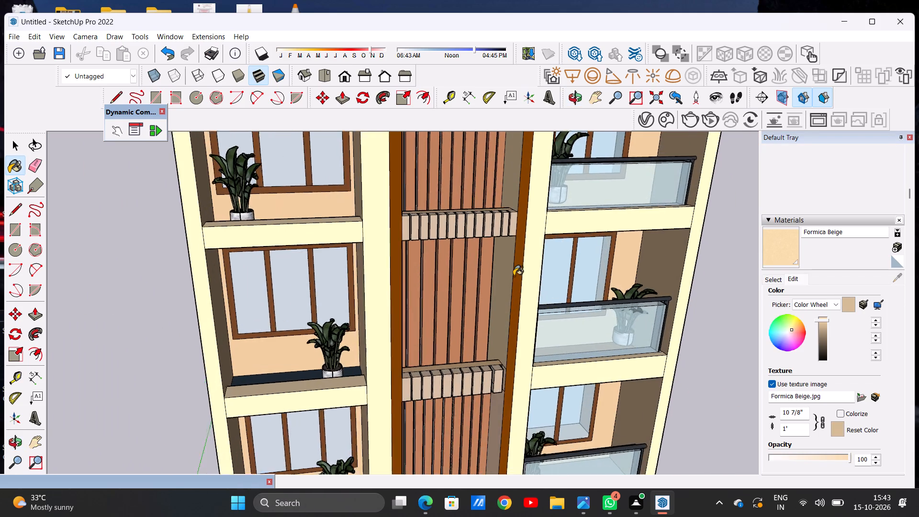
{"action": "scroll", "coordinate": [514, 276], "scroll_direction": "up", "scroll_amount": 8}
{"action": "left_click", "coordinate": [500, 245]}
{"action": "scroll", "coordinate": [471, 259], "scroll_direction": "down", "scroll_amount": 13}
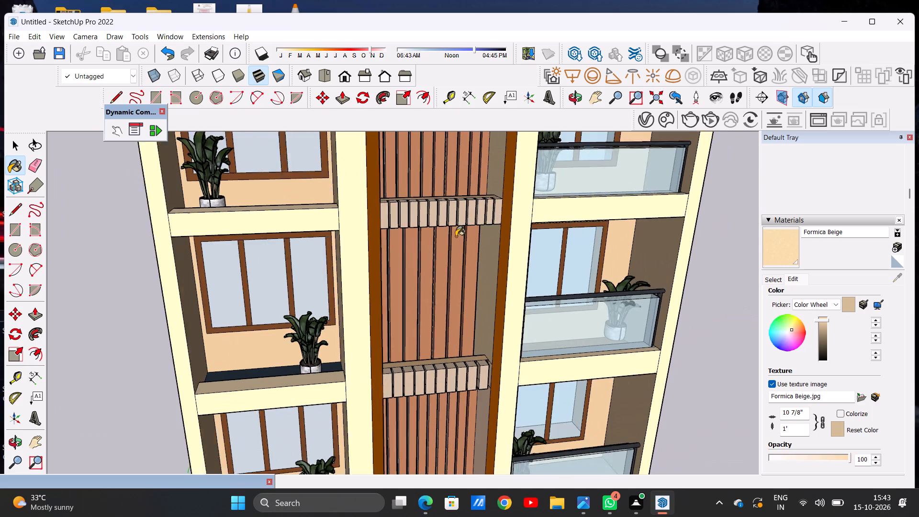
{"action": "scroll", "coordinate": [455, 237], "scroll_direction": "down", "scroll_amount": 2}
{"action": "scroll", "coordinate": [472, 381], "scroll_direction": "up", "scroll_amount": 16}
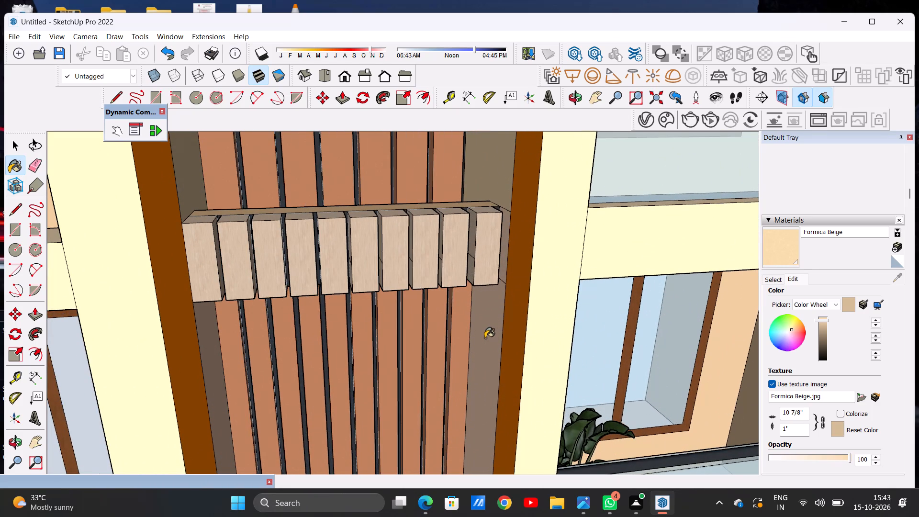
{"action": "left_click", "coordinate": [485, 337]}
Paint the fourth slatted bay's inner side wall beside the unrailed balconies with Formica Beige.
{"action": "scroll", "coordinate": [400, 318], "scroll_direction": "down", "scroll_amount": 3}
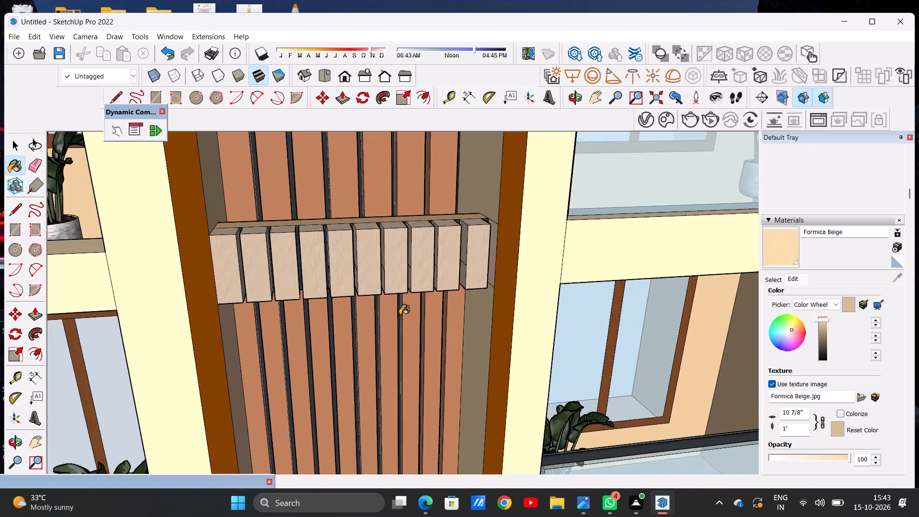
{"action": "scroll", "coordinate": [400, 315], "scroll_direction": "down", "scroll_amount": 6}
{"action": "middle_click_drag", "start_coordinate": [401, 335], "coordinate": [298, 338]}
{"action": "scroll", "coordinate": [296, 309], "scroll_direction": "up", "scroll_amount": 13}
{"action": "left_click", "coordinate": [291, 299]}
Paint both inner side walls of the fifth slatted bay from the top with Formica Beige.
{"action": "scroll", "coordinate": [341, 299], "scroll_direction": "down", "scroll_amount": 12}
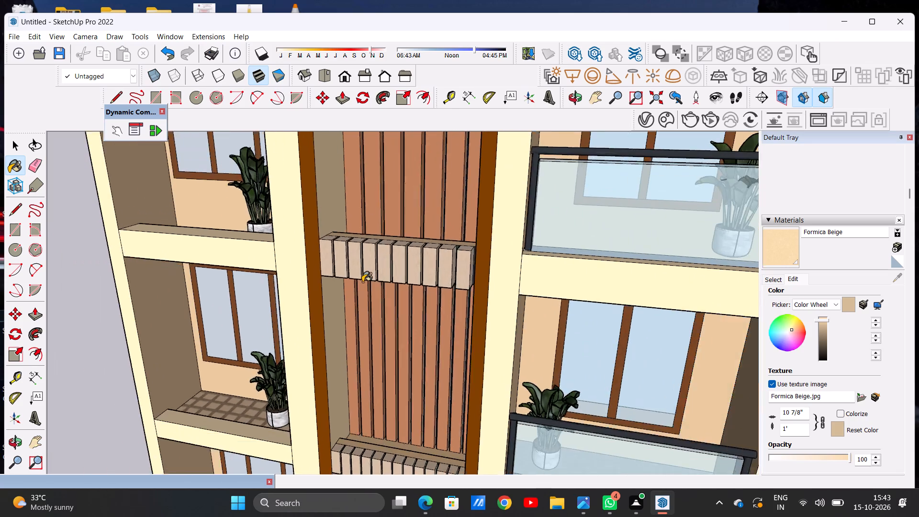
{"action": "scroll", "coordinate": [362, 282], "scroll_direction": "down", "scroll_amount": 12}
{"action": "scroll", "coordinate": [358, 419], "scroll_direction": "up", "scroll_amount": 8}
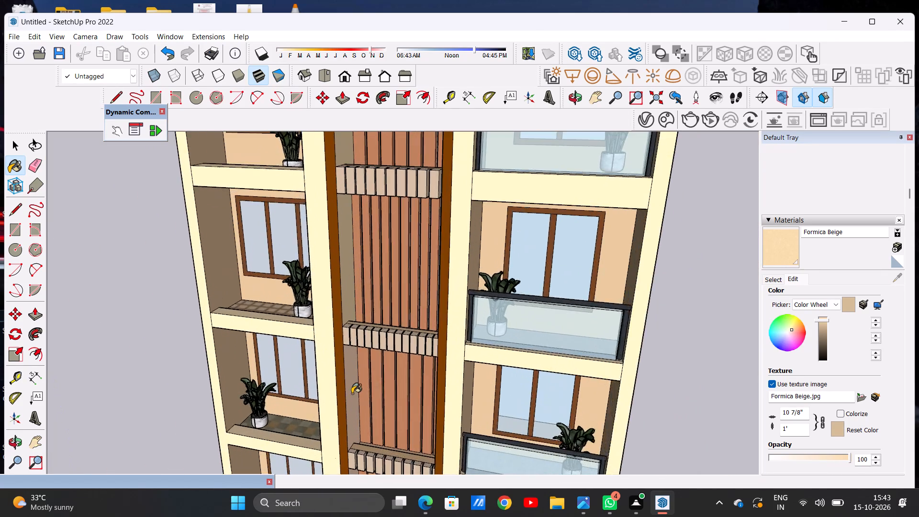
{"action": "scroll", "coordinate": [352, 393], "scroll_direction": "up", "scroll_amount": 13}
{"action": "left_click", "coordinate": [344, 341]}
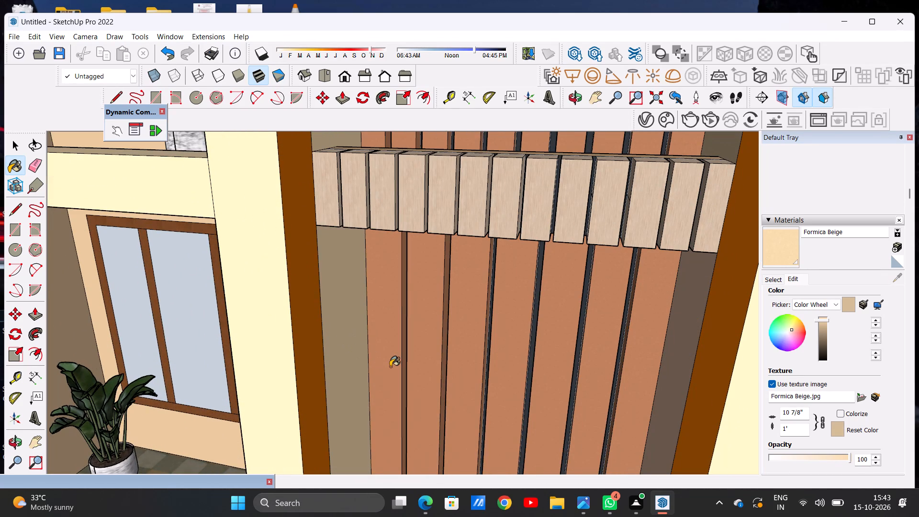
{"action": "middle_click_drag", "start_coordinate": [390, 367], "coordinate": [477, 379]}
{"action": "left_click", "coordinate": [633, 347]}
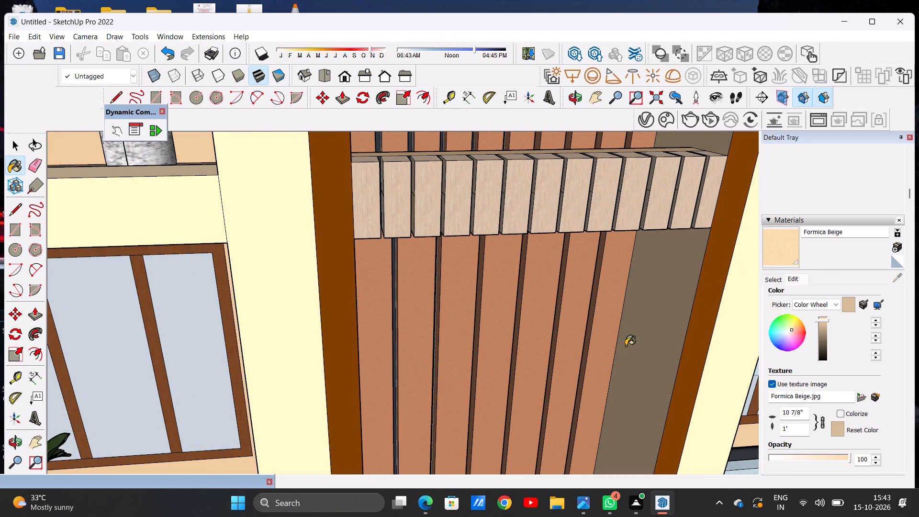
Paint the remaining inner side walls of the lowest slatted bays with Formica Beige, including both sides of the bottom bay.
{"action": "left_click", "coordinate": [652, 380]}
{"action": "scroll", "coordinate": [450, 295], "scroll_direction": "down", "scroll_amount": 9}
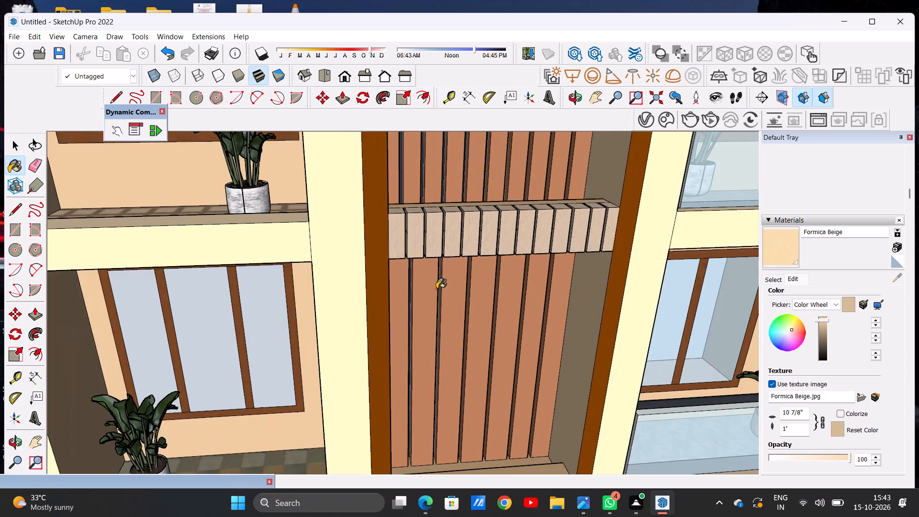
{"action": "scroll", "coordinate": [437, 289], "scroll_direction": "down", "scroll_amount": 16}
{"action": "scroll", "coordinate": [442, 413], "scroll_direction": "up", "scroll_amount": 13}
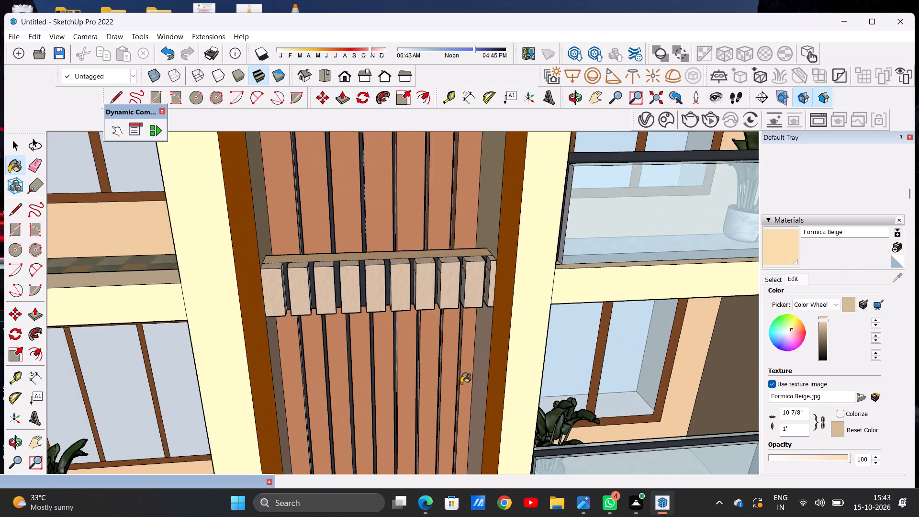
{"action": "scroll", "coordinate": [471, 364], "scroll_direction": "up", "scroll_amount": 6}
{"action": "left_click", "coordinate": [488, 328]}
{"action": "scroll", "coordinate": [381, 303], "scroll_direction": "down", "scroll_amount": 6}
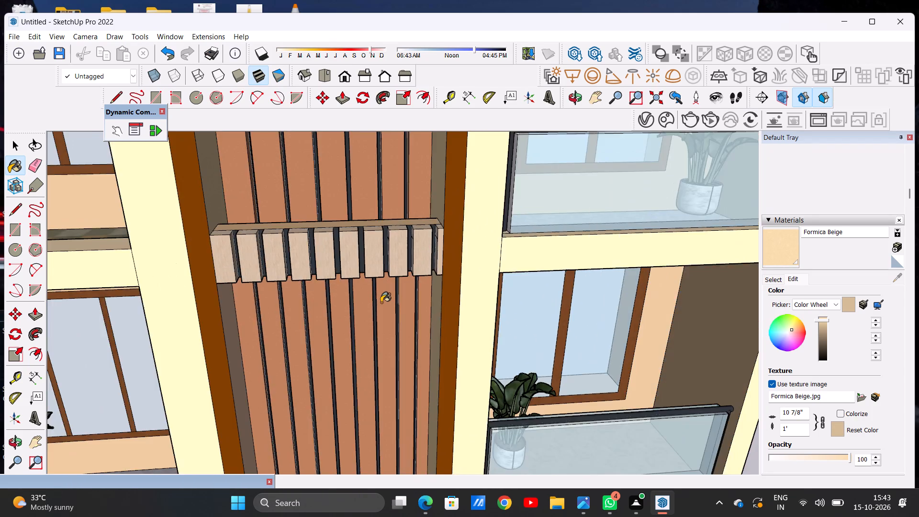
{"action": "scroll", "coordinate": [381, 303], "scroll_direction": "down", "scroll_amount": 7}
{"action": "middle_click_drag", "start_coordinate": [381, 327], "coordinate": [299, 340]}
{"action": "scroll", "coordinate": [269, 306], "scroll_direction": "up", "scroll_amount": 2}
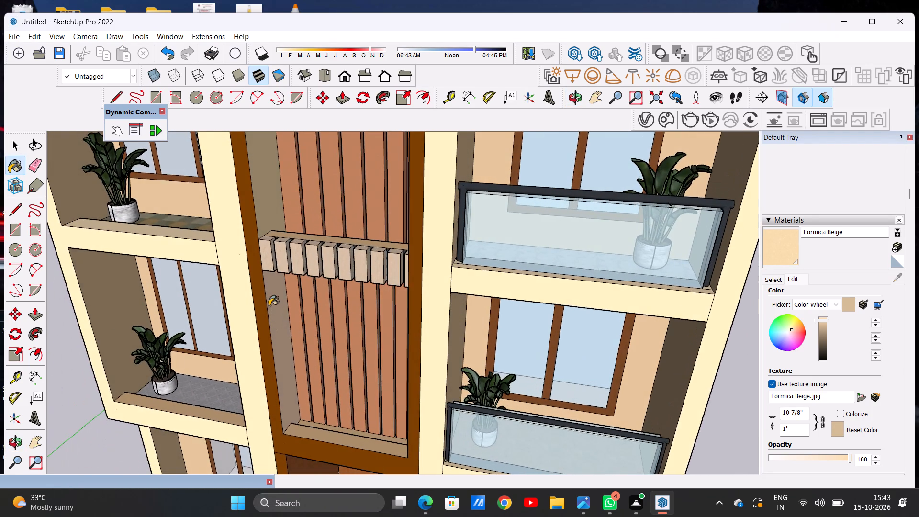
{"action": "scroll", "coordinate": [269, 306], "scroll_direction": "up", "scroll_amount": 2}
{"action": "left_click", "coordinate": [274, 289]}
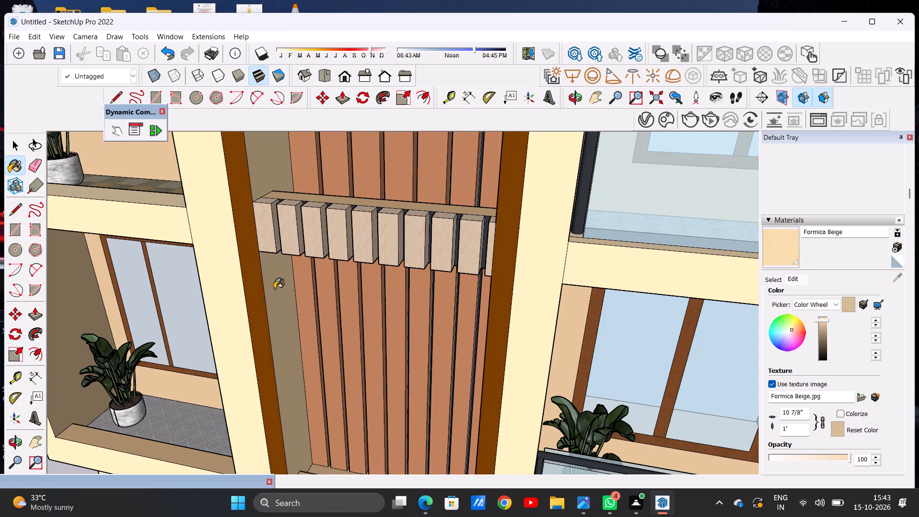
{"action": "scroll", "coordinate": [348, 294], "scroll_direction": "down", "scroll_amount": 4}
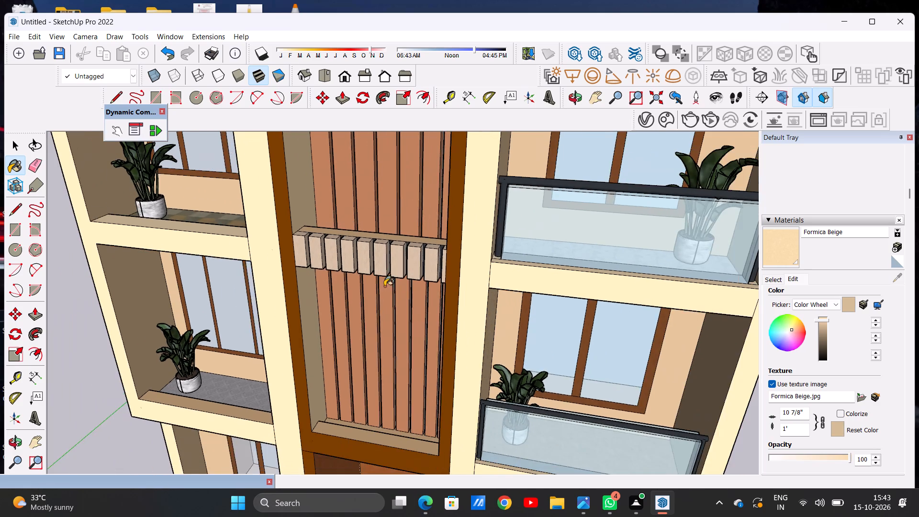
{"action": "scroll", "coordinate": [393, 273], "scroll_direction": "down", "scroll_amount": 5}
{"action": "middle_click_drag", "start_coordinate": [346, 349], "coordinate": [463, 378]}
{"action": "scroll", "coordinate": [415, 313], "scroll_direction": "up", "scroll_amount": 1}
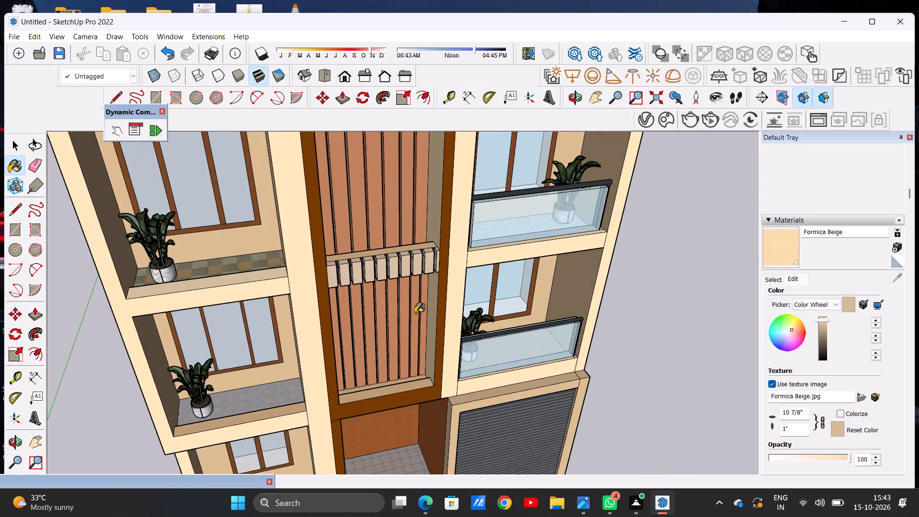
{"action": "key", "text": "space"}
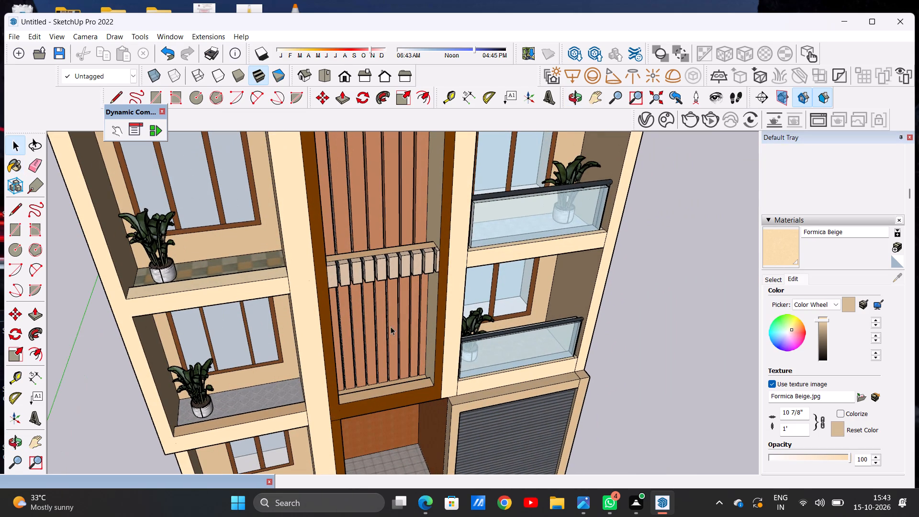
Examine the whole tower's finishes, checking the front facade, side walls, rear wall and roof.
{"action": "scroll", "coordinate": [391, 326], "scroll_direction": "down", "scroll_amount": 19}
{"action": "middle_click_drag", "start_coordinate": [423, 344], "coordinate": [379, 302]}
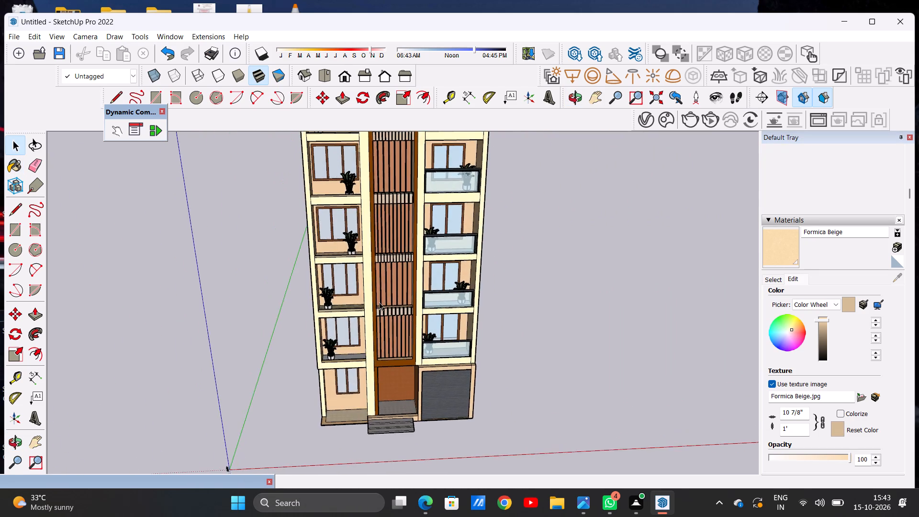
{"action": "scroll", "coordinate": [396, 336], "scroll_direction": "down", "scroll_amount": 12}
{"action": "scroll", "coordinate": [415, 210], "scroll_direction": "up", "scroll_amount": 8}
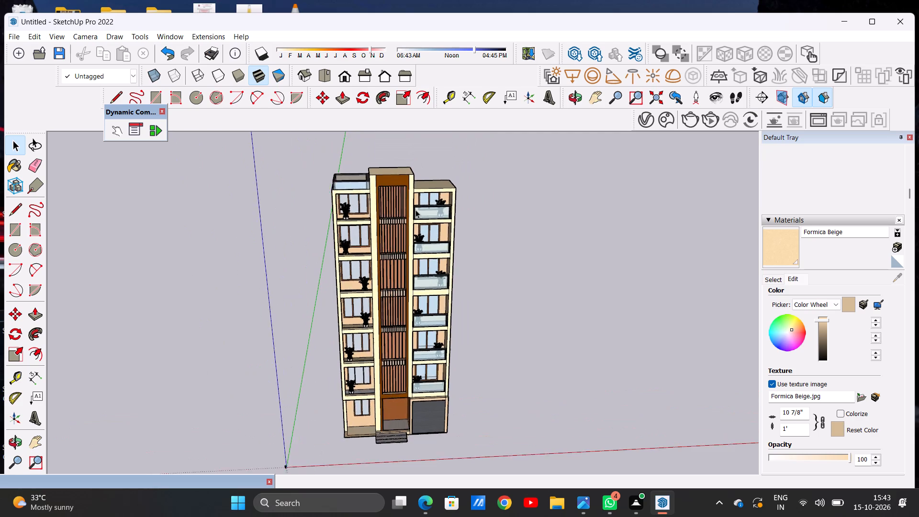
{"action": "scroll", "coordinate": [415, 210], "scroll_direction": "up", "scroll_amount": 2}
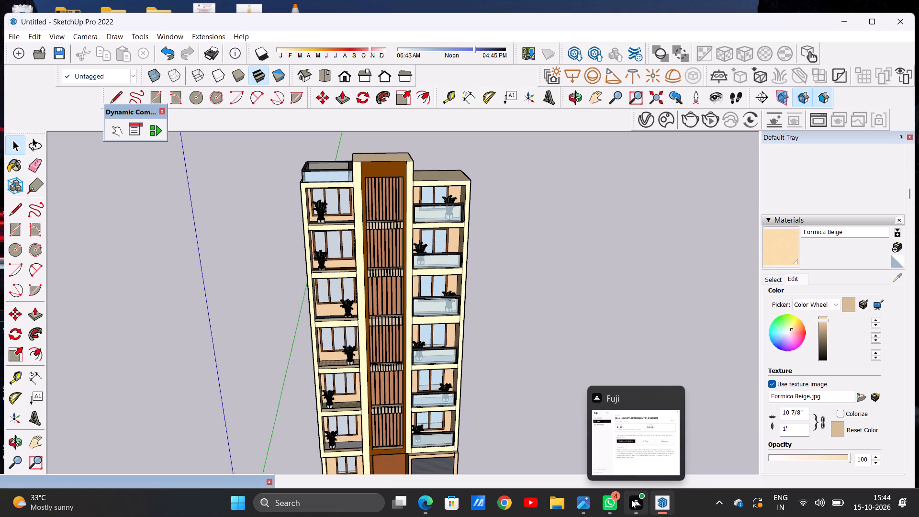
{"action": "left_click", "coordinate": [644, 453]}
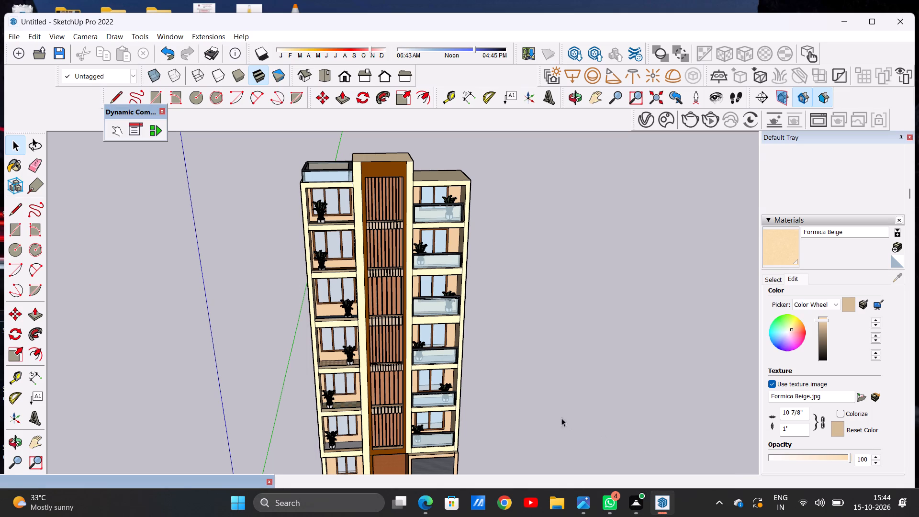
{"action": "scroll", "coordinate": [341, 255], "scroll_direction": "down", "scroll_amount": 6}
{"action": "scroll", "coordinate": [436, 223], "scroll_direction": "up", "scroll_amount": 7}
{"action": "middle_click_drag", "start_coordinate": [536, 230], "coordinate": [244, 251]}
{"action": "scroll", "coordinate": [396, 208], "scroll_direction": "up", "scroll_amount": 12}
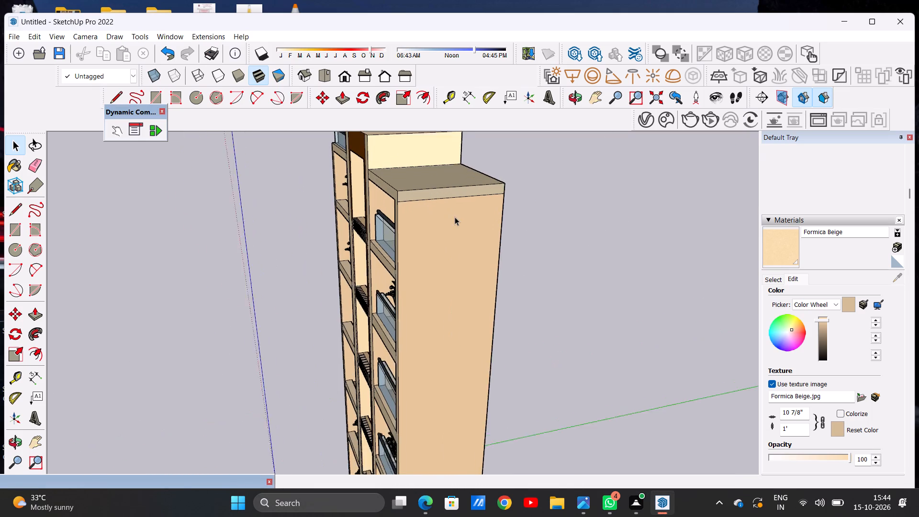
{"action": "middle_click_drag", "start_coordinate": [547, 251], "coordinate": [270, 258]}
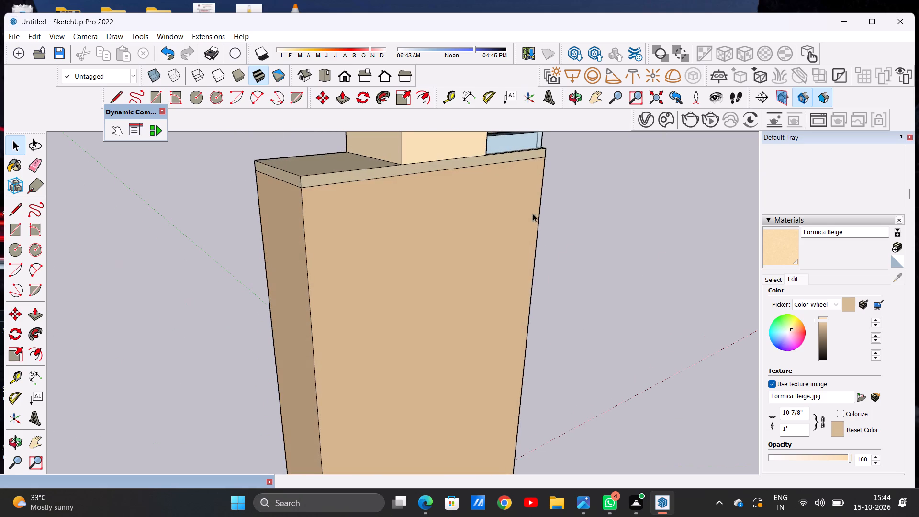
{"action": "middle_click_drag", "start_coordinate": [546, 214], "coordinate": [281, 244]}
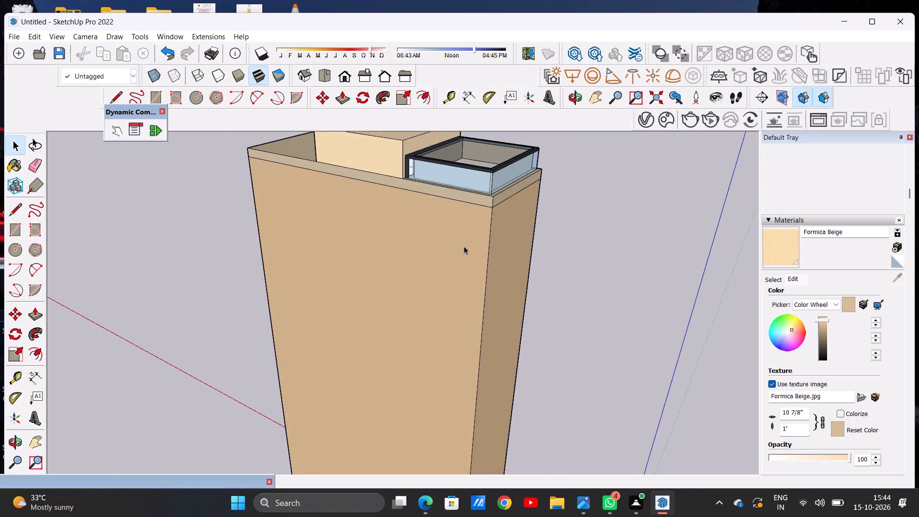
Apply Terrazzo Tile Light from the Synthetic Surfaces materials to the floor of the glass-railed rooftop terrace.
{"action": "middle_click_drag", "start_coordinate": [436, 246], "coordinate": [239, 246]}
{"action": "middle_click_drag", "start_coordinate": [311, 223], "coordinate": [301, 298]}
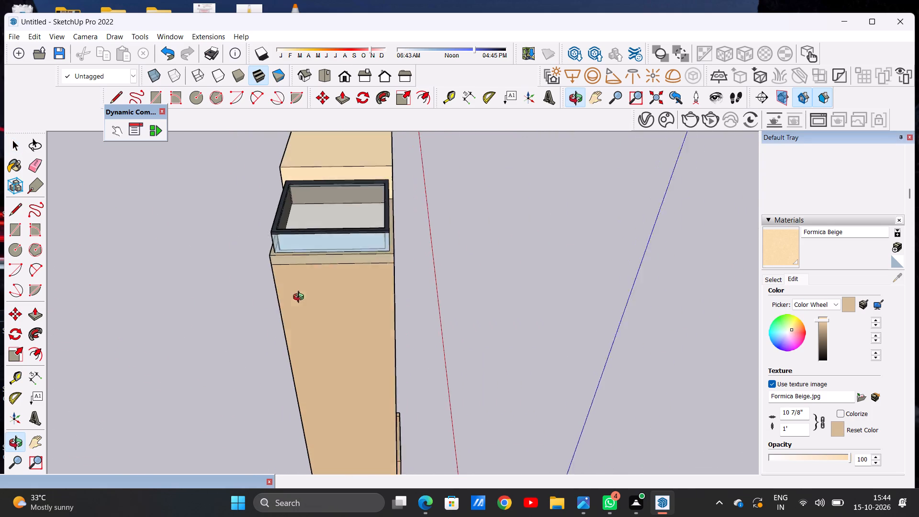
{"action": "middle_click_drag", "start_coordinate": [301, 298], "coordinate": [298, 307]}
{"action": "scroll", "coordinate": [356, 231], "scroll_direction": "up", "scroll_amount": 15}
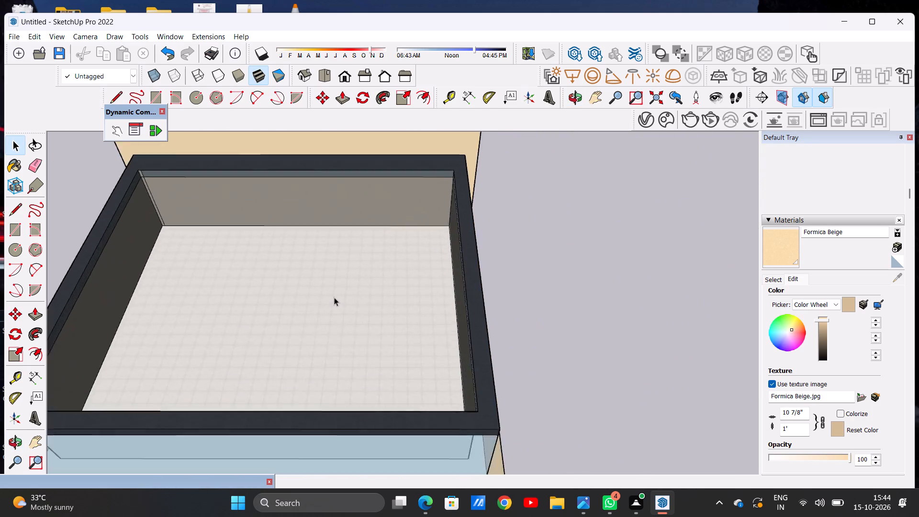
{"action": "scroll", "coordinate": [334, 297], "scroll_direction": "up", "scroll_amount": 3}
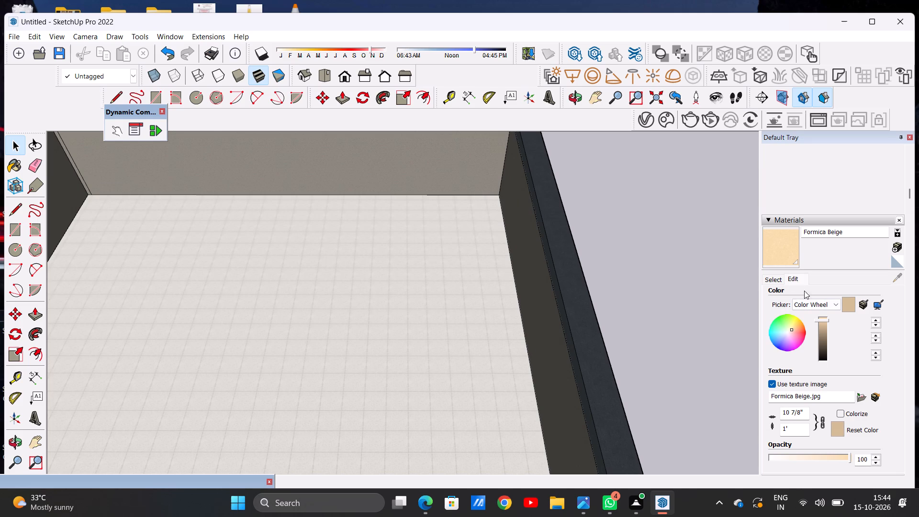
{"action": "left_click", "coordinate": [779, 280]}
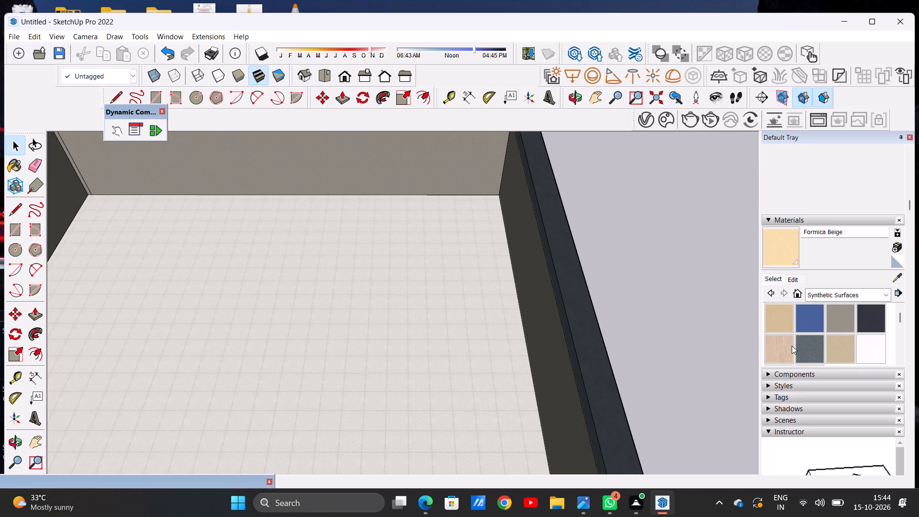
{"action": "scroll", "coordinate": [797, 341], "scroll_direction": "down", "scroll_amount": 1}
{"action": "left_click", "coordinate": [803, 324]}
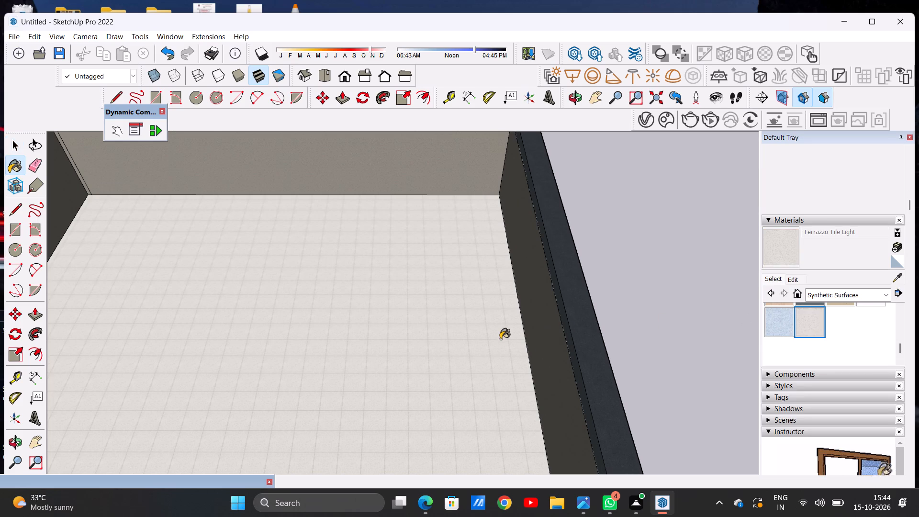
{"action": "left_click", "coordinate": [459, 345]}
Edit the Terrazzo Tile Light material and set its texture size to 5' by 5'.
{"action": "scroll", "coordinate": [453, 400], "scroll_direction": "up", "scroll_amount": 6}
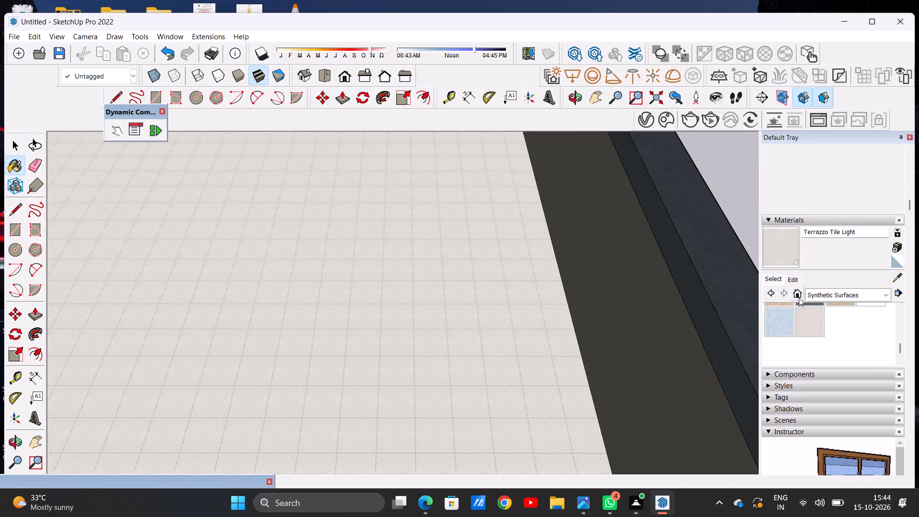
{"action": "left_click", "coordinate": [795, 274]}
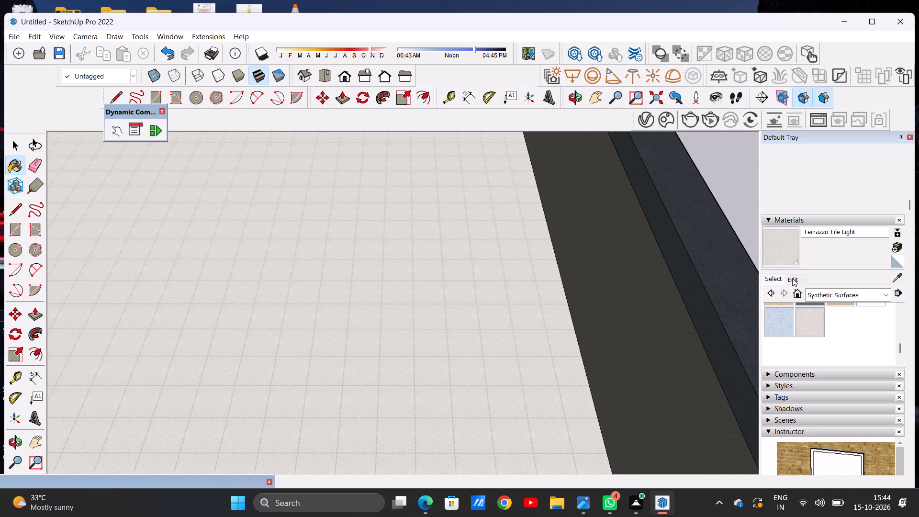
{"action": "left_click", "coordinate": [791, 281]}
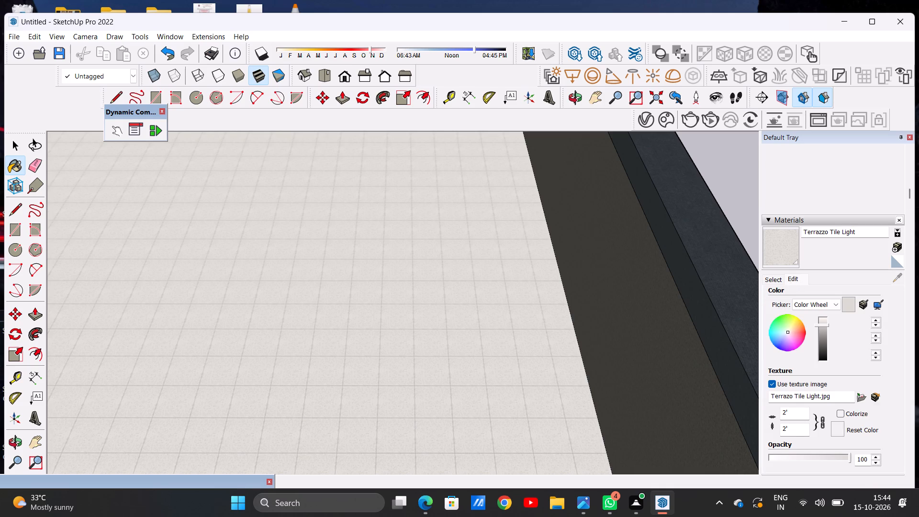
{"action": "left_click", "coordinate": [794, 430]}
{"action": "key", "text": "BackSpace"}
{"action": "key", "text": "BackSpace"}
{"action": "key", "text": "BackSpace"}
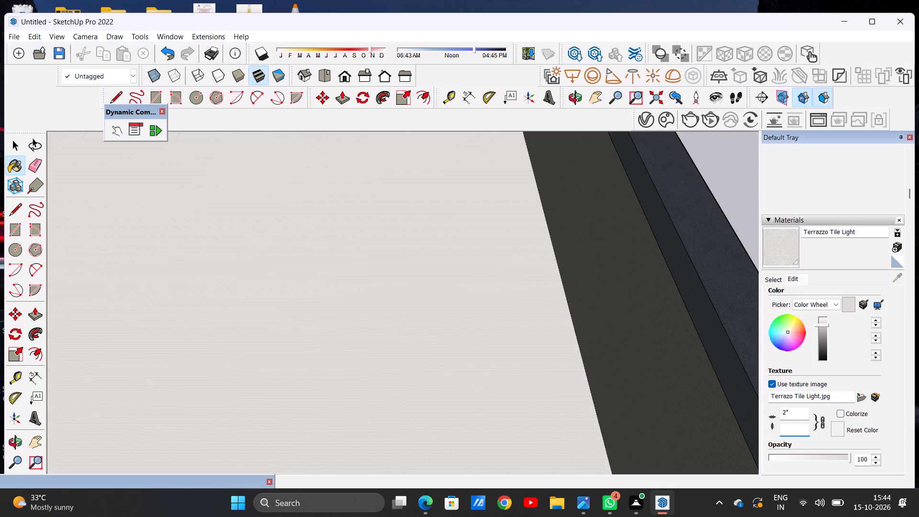
{"action": "type", "text": "5'"}
{"action": "key", "text": "Return"}
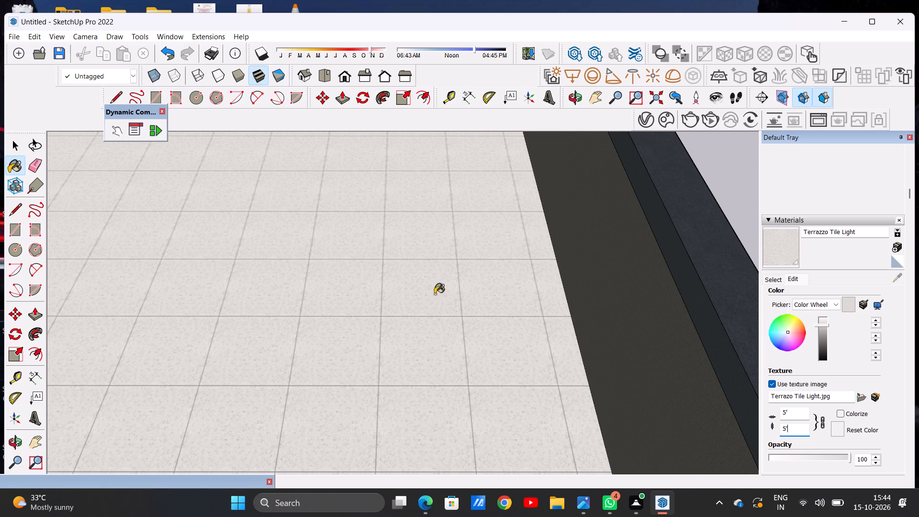
{"action": "key", "text": "space"}
Switch to the Front standard view and frame the whole tower in it.
{"action": "left_click", "coordinate": [339, 74]}
{"action": "scroll", "coordinate": [414, 288], "scroll_direction": "down", "scroll_amount": 8}
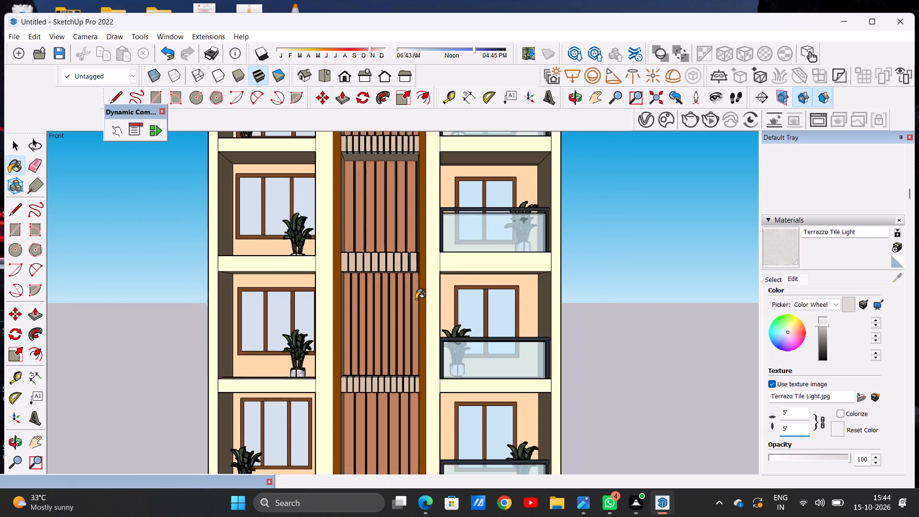
{"action": "scroll", "coordinate": [416, 299], "scroll_direction": "down", "scroll_amount": 20}
{"action": "scroll", "coordinate": [416, 299], "scroll_direction": "down", "scroll_amount": 6}
{"action": "scroll", "coordinate": [443, 330], "scroll_direction": "up", "scroll_amount": 2}
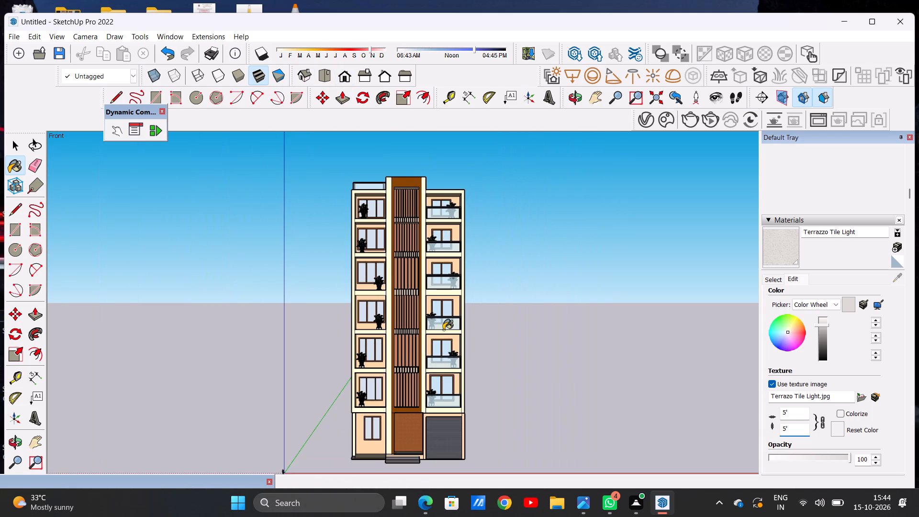
Save the model in the Documents folder as a SketchUp file named THANVI.
{"action": "key", "text": "space"}
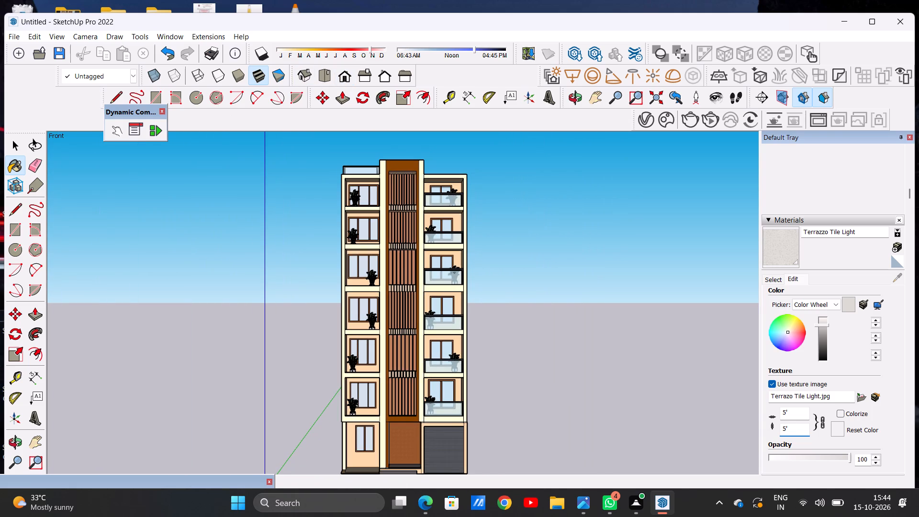
{"action": "key", "text": "ctrl+s"}
{"action": "key", "text": "ctrl+s"}
{"action": "key", "text": "space"}
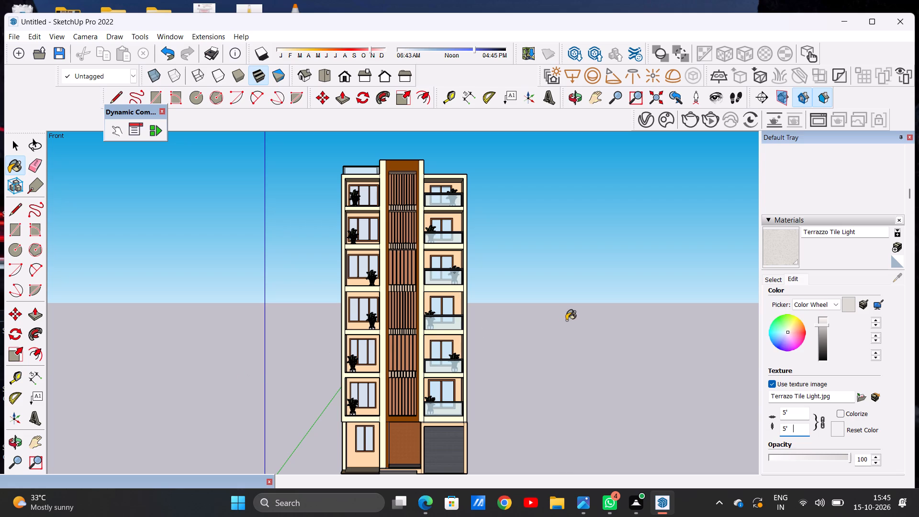
{"action": "key", "text": "space"}
{"action": "double_click", "coordinate": [572, 314]}
{"action": "key", "text": "space"}
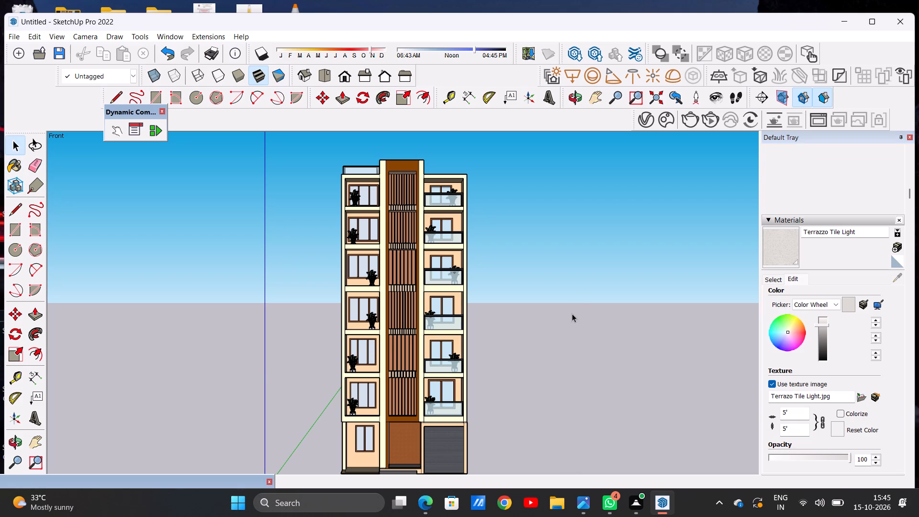
{"action": "key", "text": "ctrl+s"}
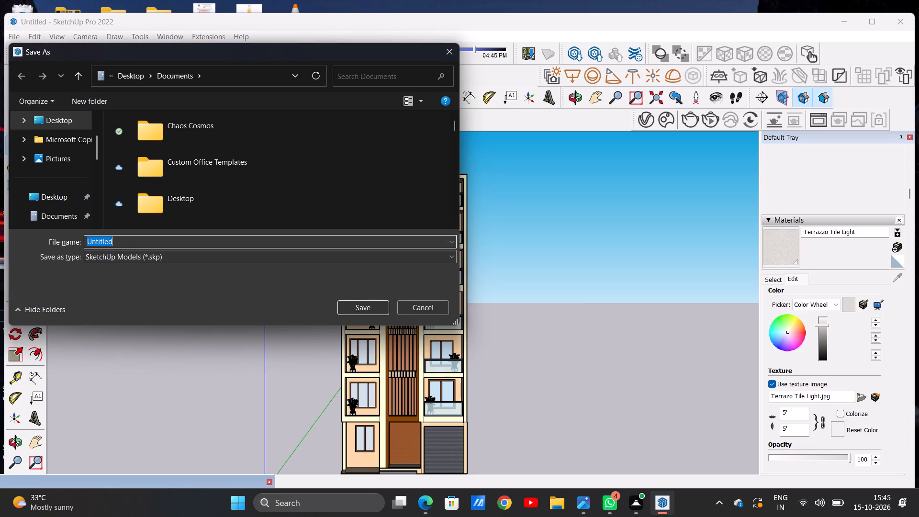
{"action": "key", "text": "BackSpace"}
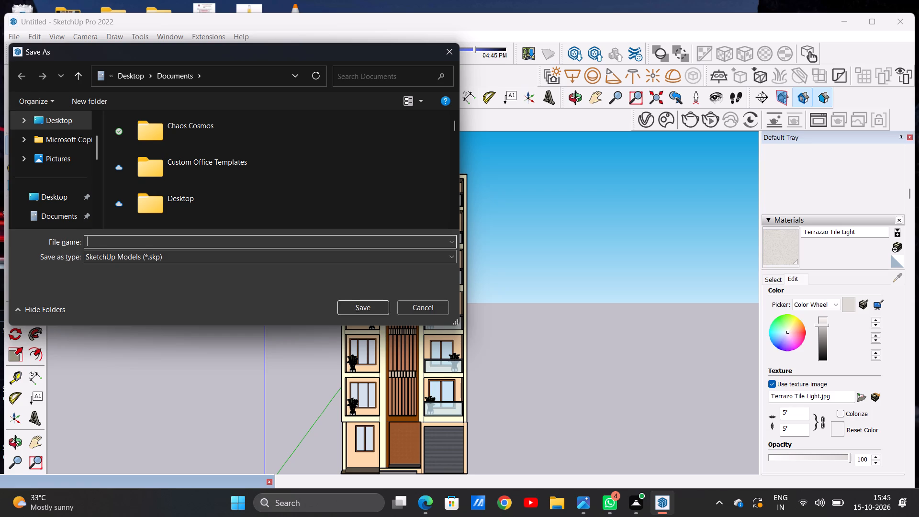
{"action": "key", "text": "h"}
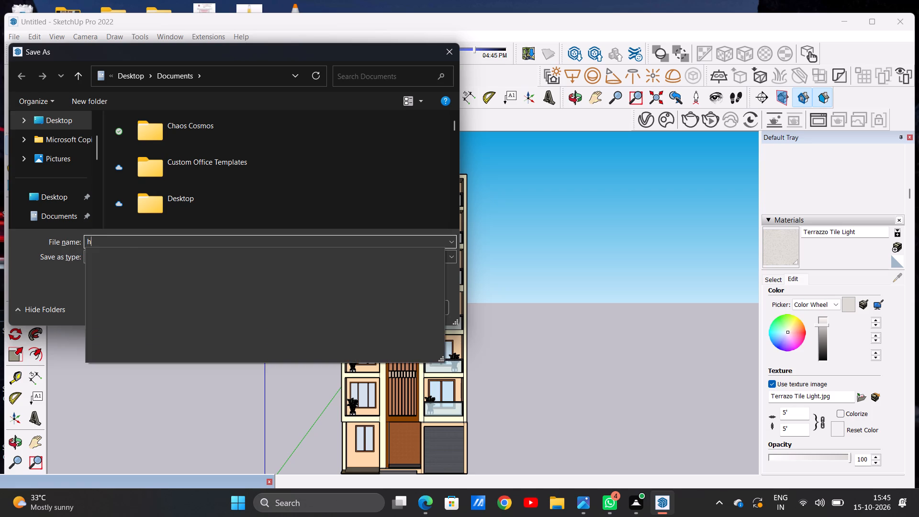
{"action": "key", "text": "BackSpace"}
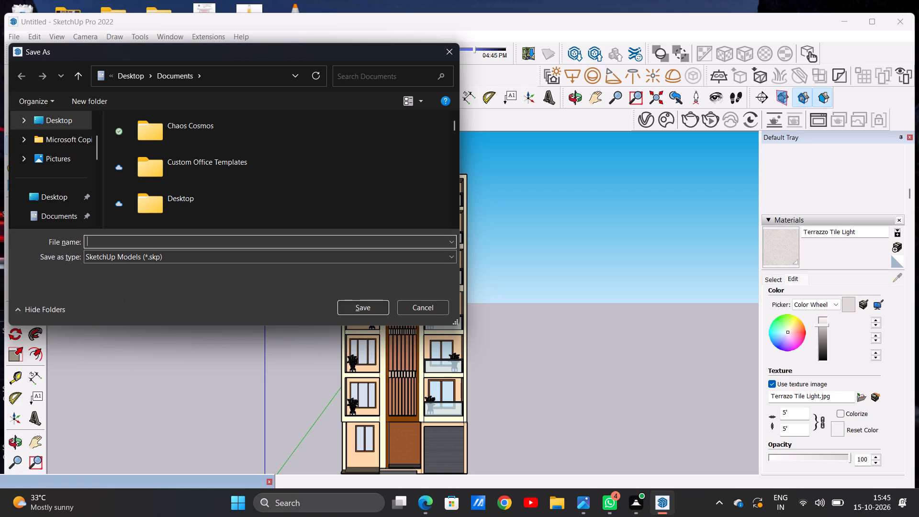
{"action": "key", "text": "t"}
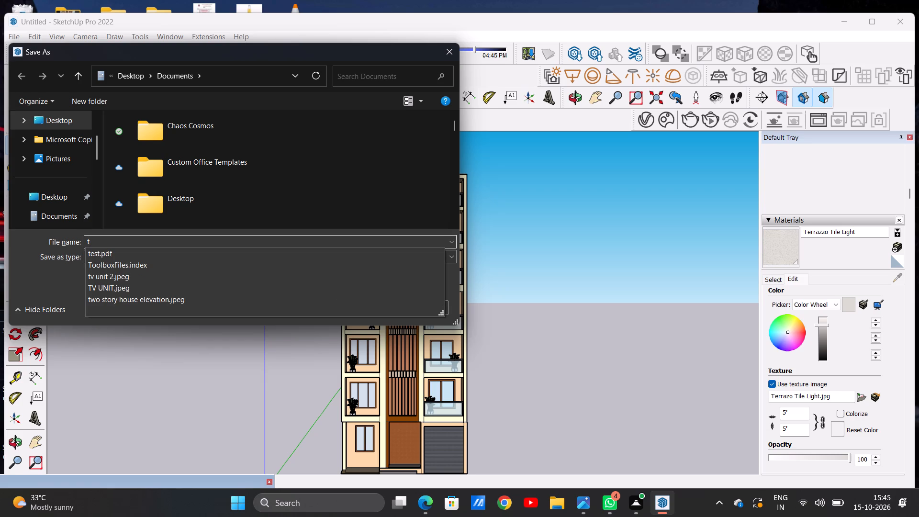
{"action": "key", "text": "BackSpace"}
{"action": "key", "text": "BackSpace"}
{"action": "key", "text": "BackSpace"}
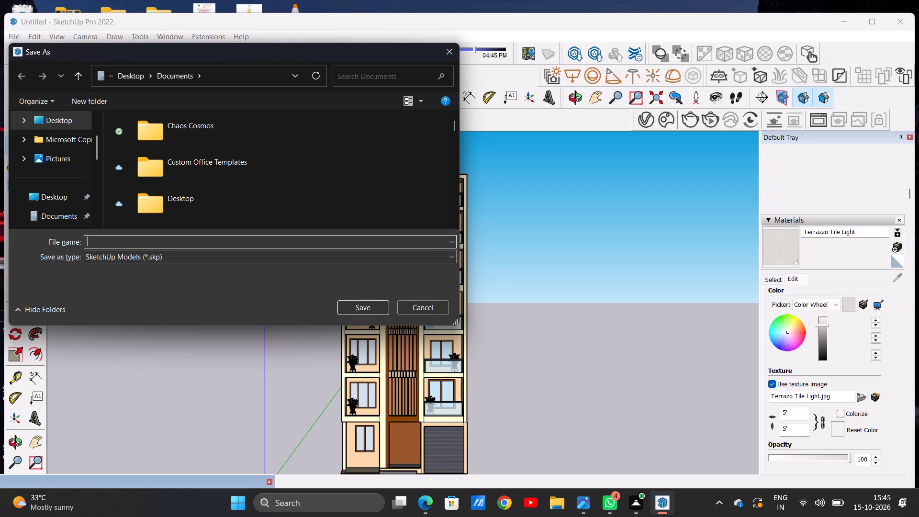
{"action": "type", "text": "TANVI"}
{"action": "key", "text": "space"}
{"action": "key", "text": "BackSpace"}
{"action": "key", "text": "BackSpace"}
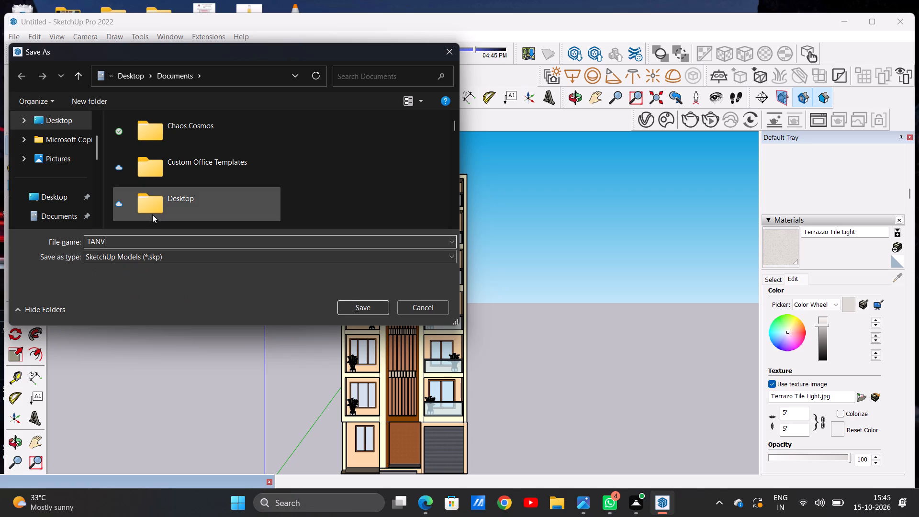
{"action": "key", "text": "BackSpace"}
{"action": "key", "text": "BackSpace"}
{"action": "key", "text": "BackSpace"}
{"action": "type", "text": "HA"}
{"action": "type", "text": "NVI"}
{"action": "left_click", "coordinate": [370, 304]}
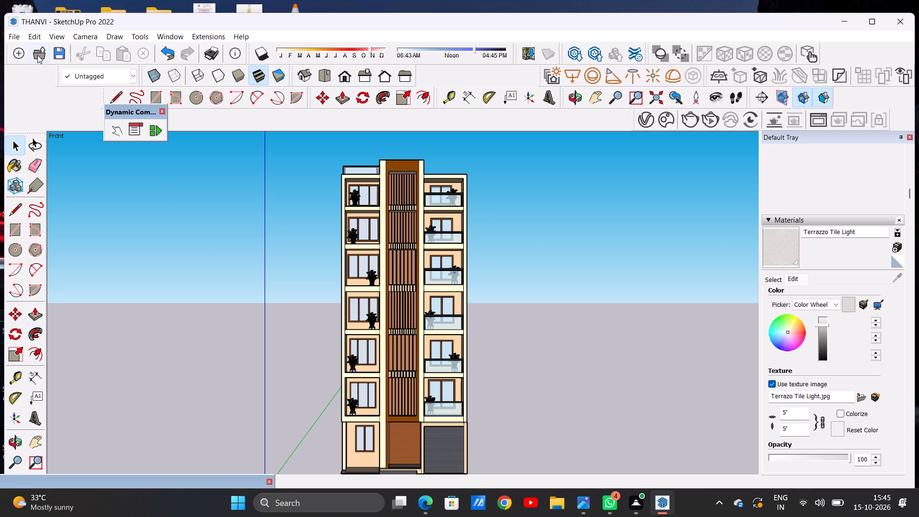
Export the front view as a 2D JPEG image named THANVI PDF in the Downloads folder.
{"action": "left_click", "coordinate": [16, 35]}
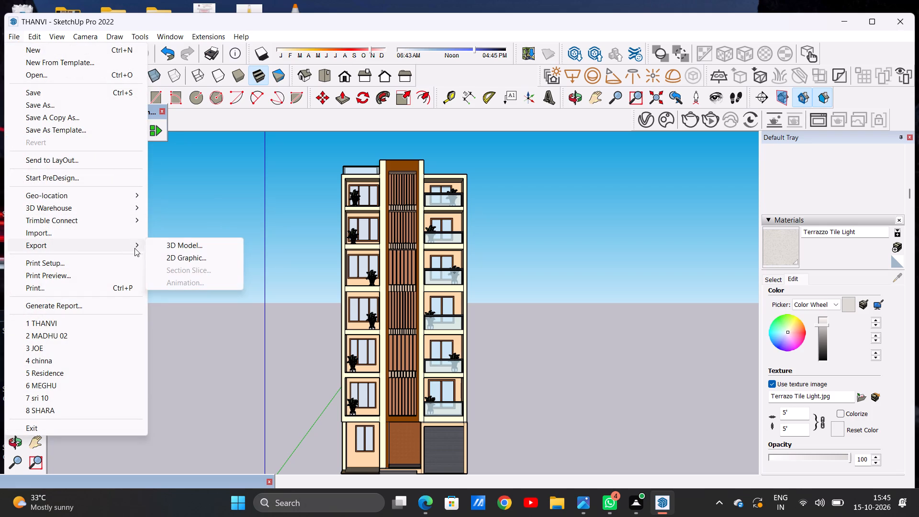
{"action": "left_click", "coordinate": [157, 255]}
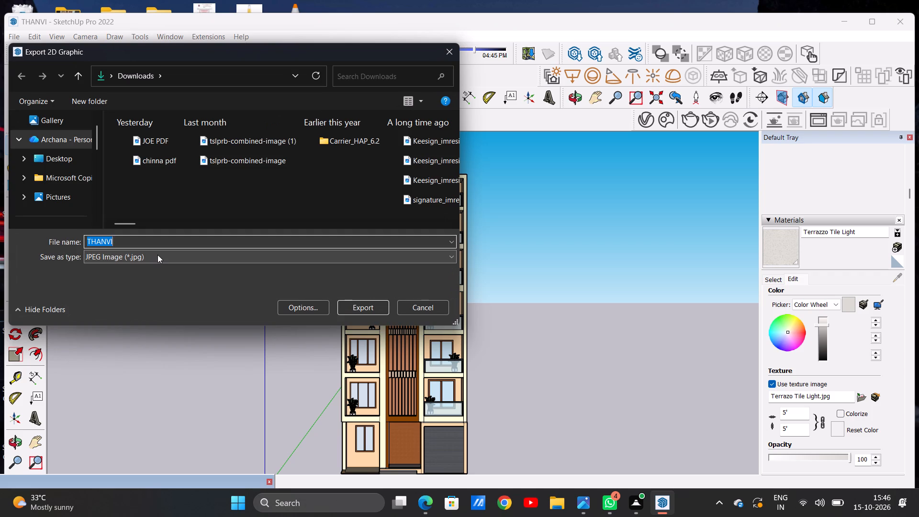
{"action": "key", "text": "space"}
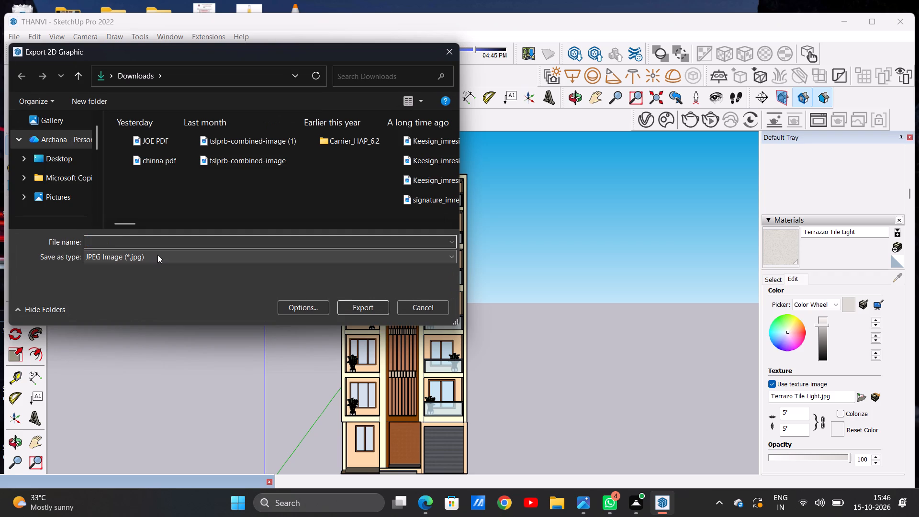
{"action": "type", "text": "TA"}
{"action": "key", "text": "BackSpace"}
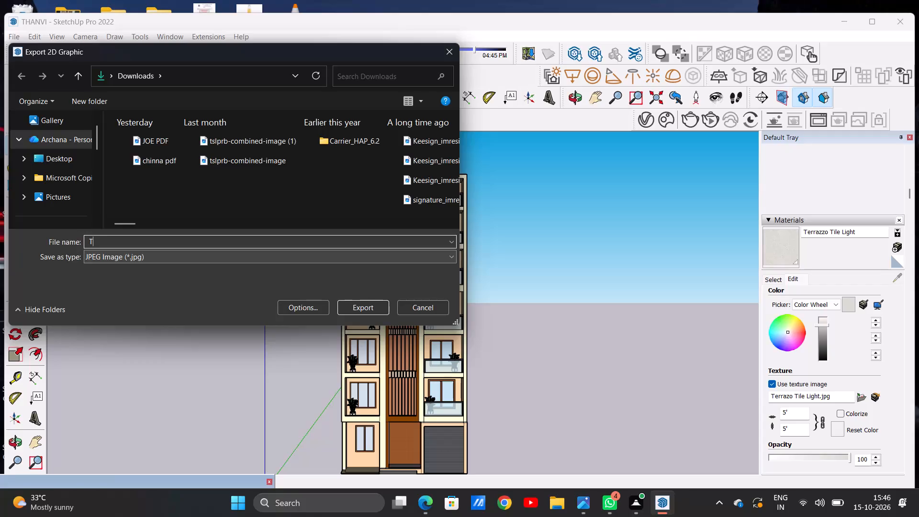
{"action": "type", "text": "HA"}
{"action": "type", "text": "NVI"}
{"action": "key", "text": "space"}
{"action": "type", "text": "PDF"}
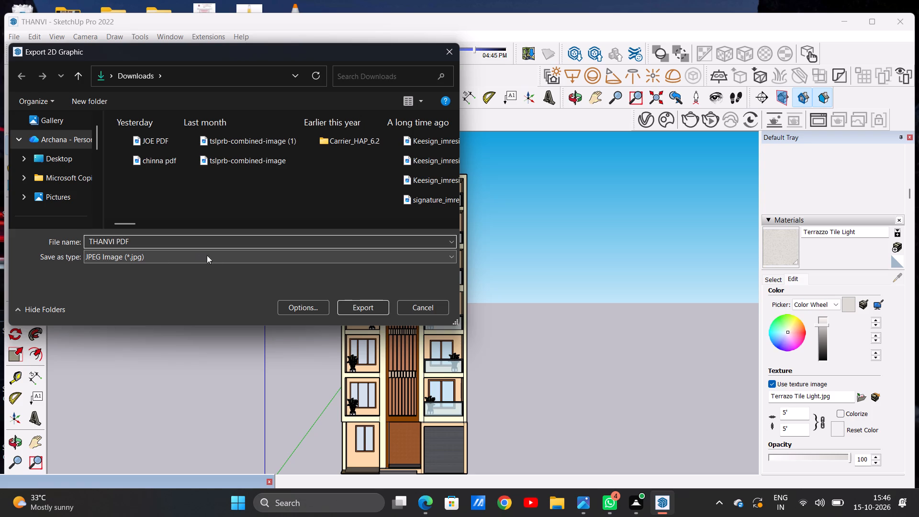
{"action": "left_click", "coordinate": [368, 305]}
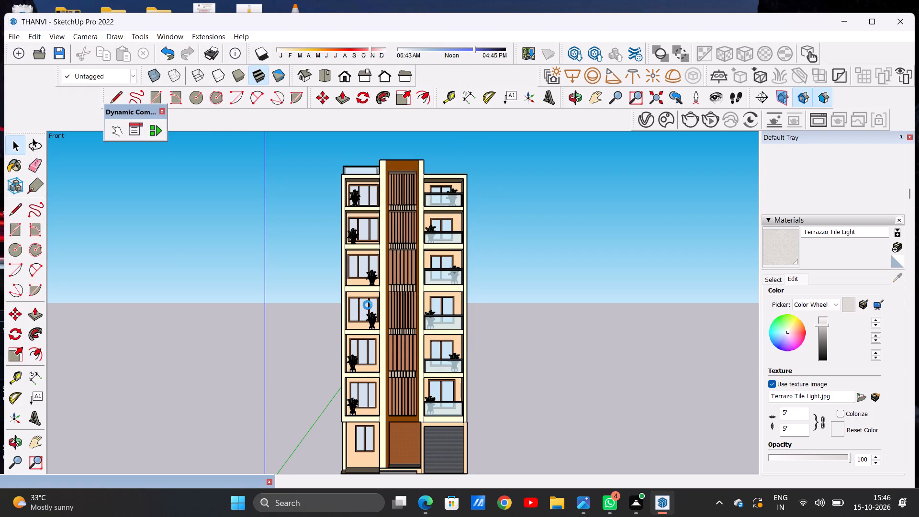